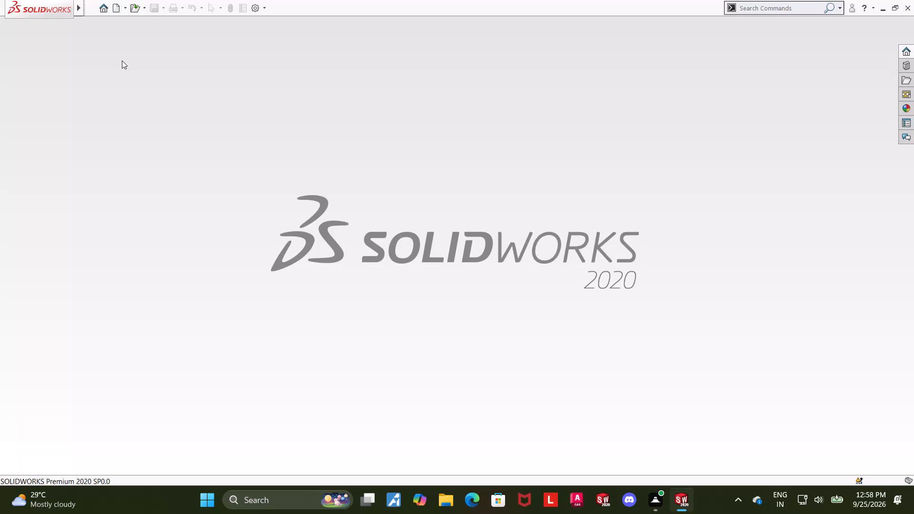
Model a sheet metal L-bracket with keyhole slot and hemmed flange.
Create a new part and start a sketch on the Top Plane.
left_click(119, 11)
double_click(210, 231)
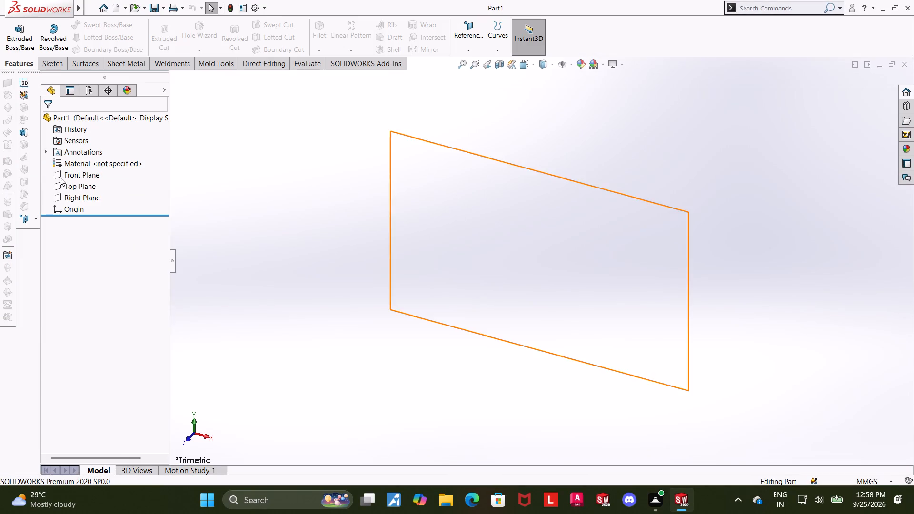
left_click(72, 185)
left_click(82, 169)
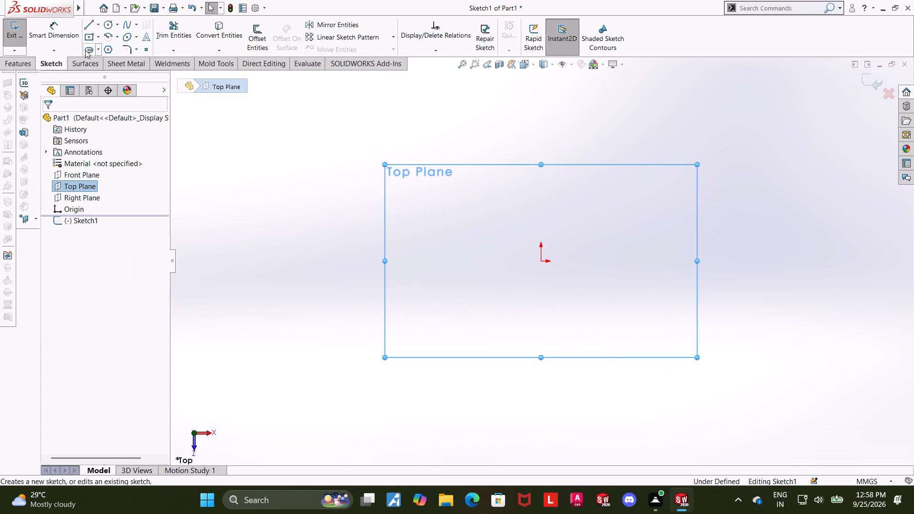
Sketch a center rectangle about 81 mm high, centred on the origin.
left_click(91, 35)
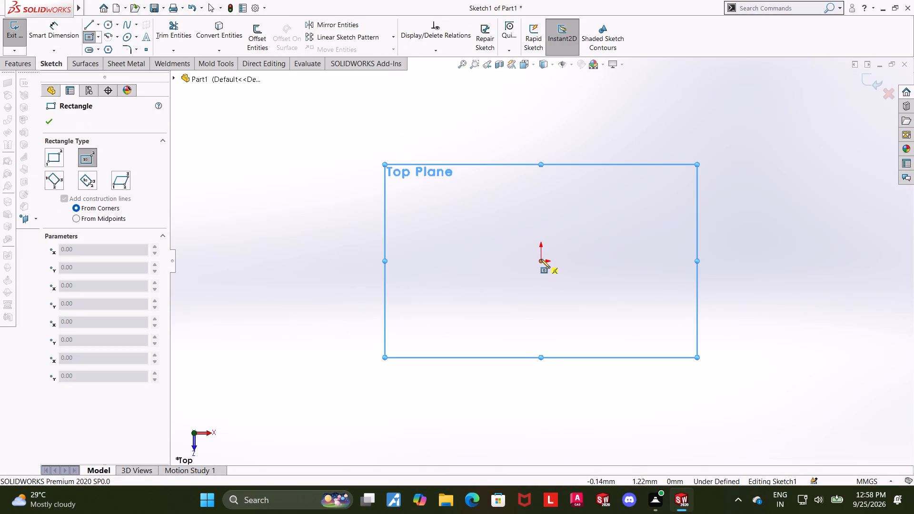
left_click(541, 259)
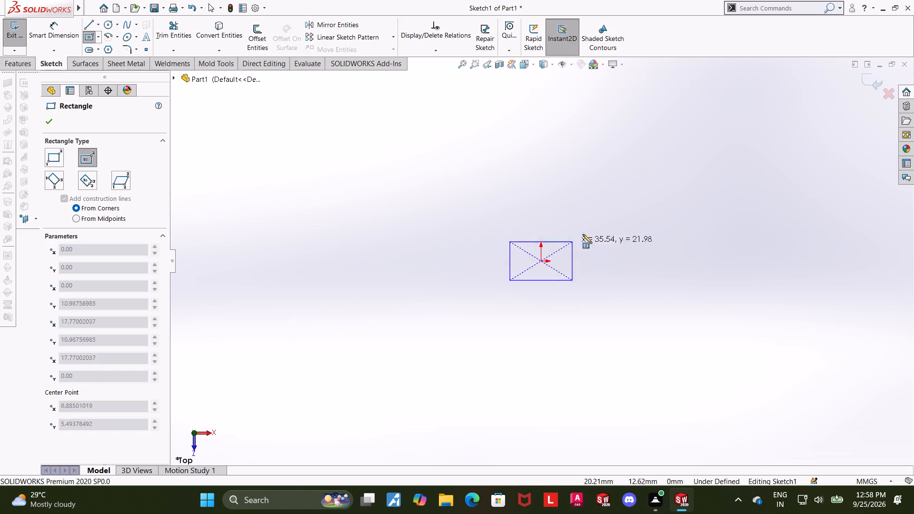
left_click(608, 190)
key("Escape")
key("Escape")
key("Escape")
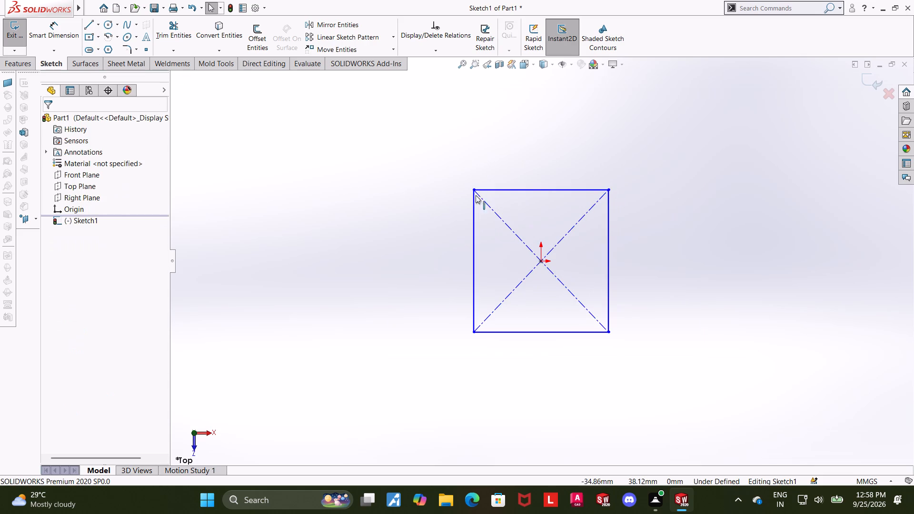
Sketch a circle of about 16.5 mm radius centred on the midpoint of the rectangle's lower edge.
left_click(109, 24)
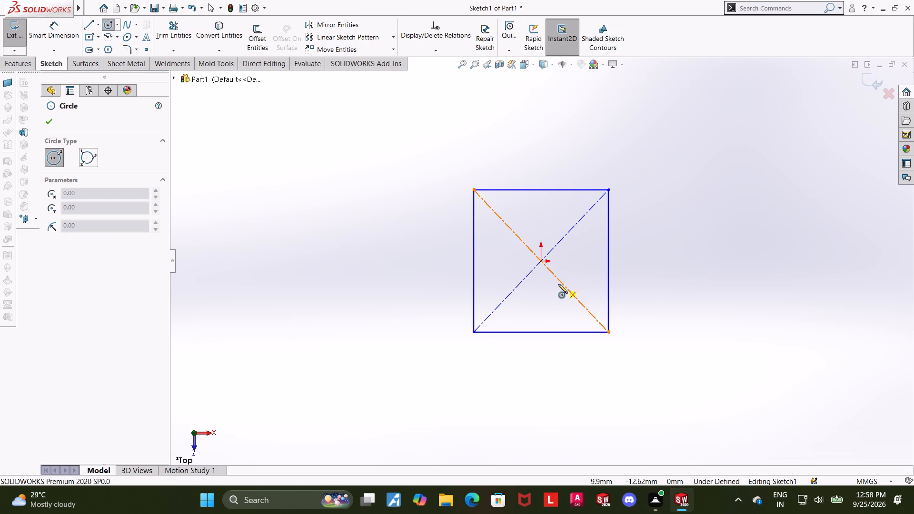
left_click(542, 333)
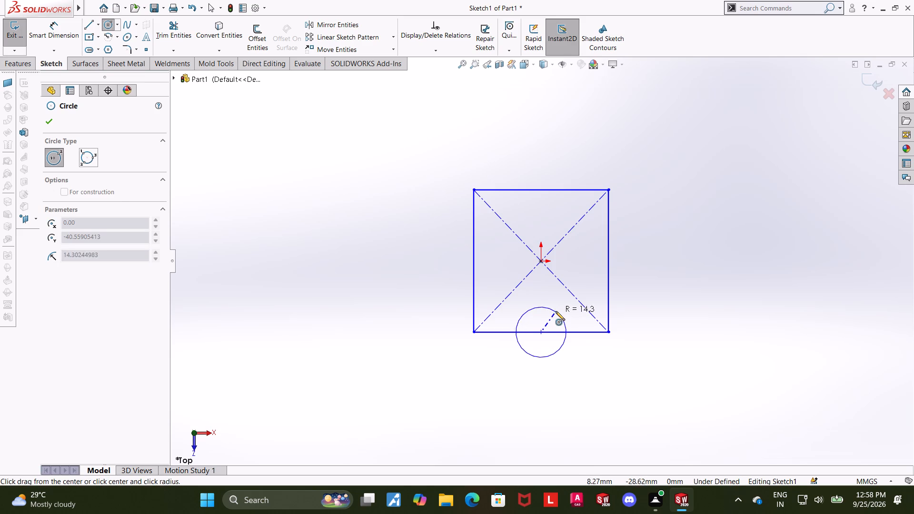
left_click(559, 309)
key("Escape")
key("Escape")
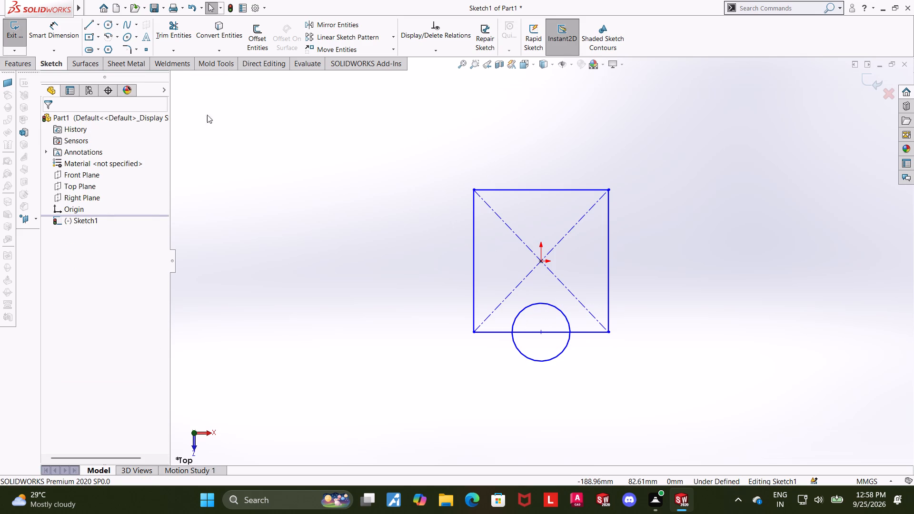
Dimension the circle's diameter as 16 mm.
left_click(58, 34)
left_click(556, 358)
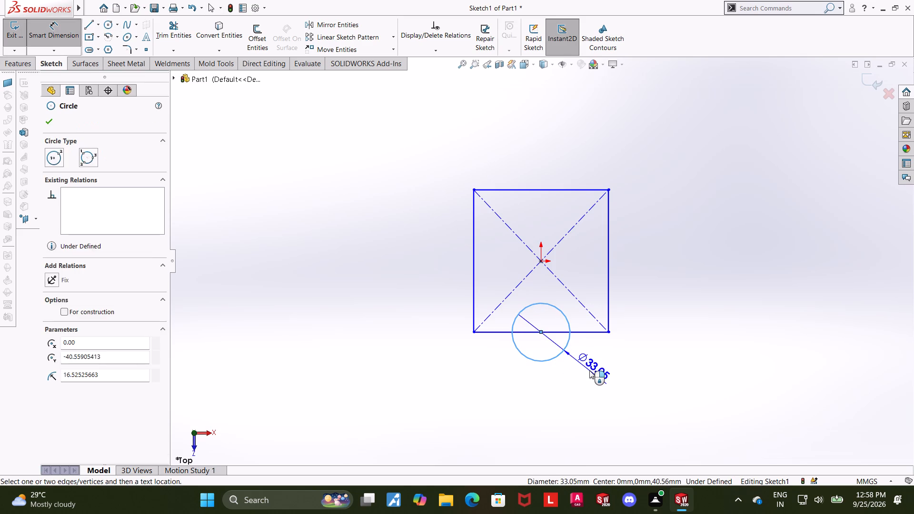
left_click(589, 370)
key("1")
key("6")
key("Return")
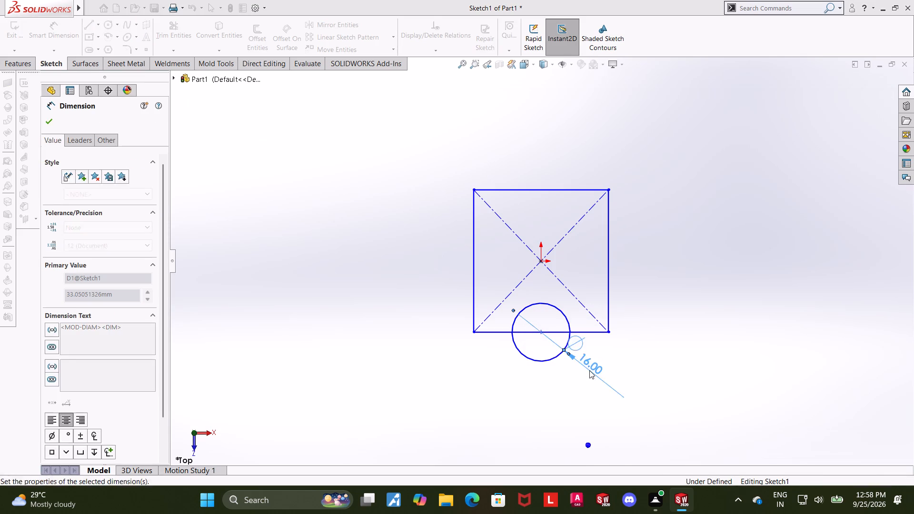
key("Escape")
key("Escape")
scroll(621, 316, "down", 2)
key("Escape")
key("Escape")
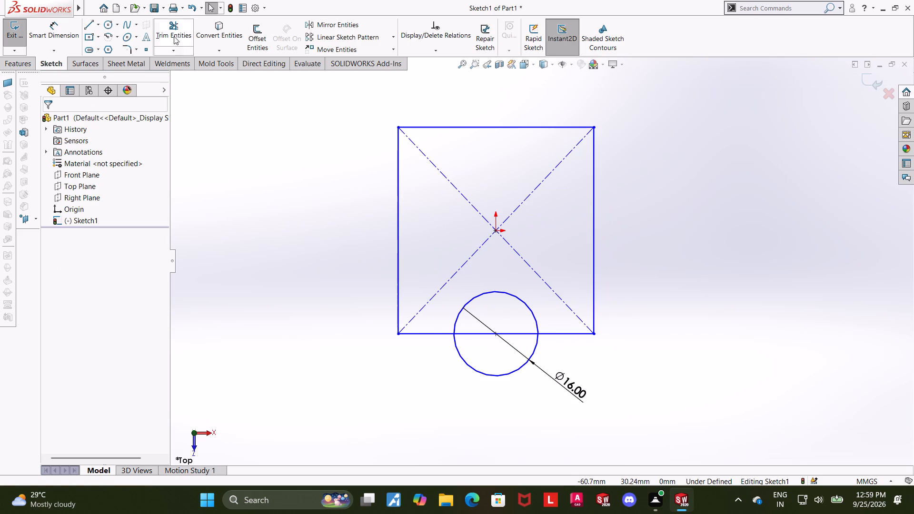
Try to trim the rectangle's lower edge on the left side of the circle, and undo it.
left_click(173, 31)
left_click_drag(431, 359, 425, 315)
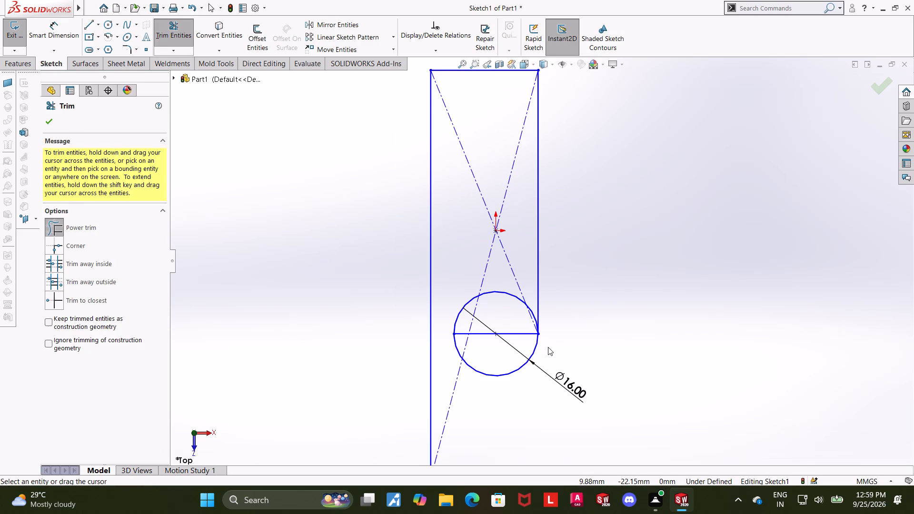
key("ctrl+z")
Trim away both diagonal construction lines inside the rectangle.
left_click(170, 35)
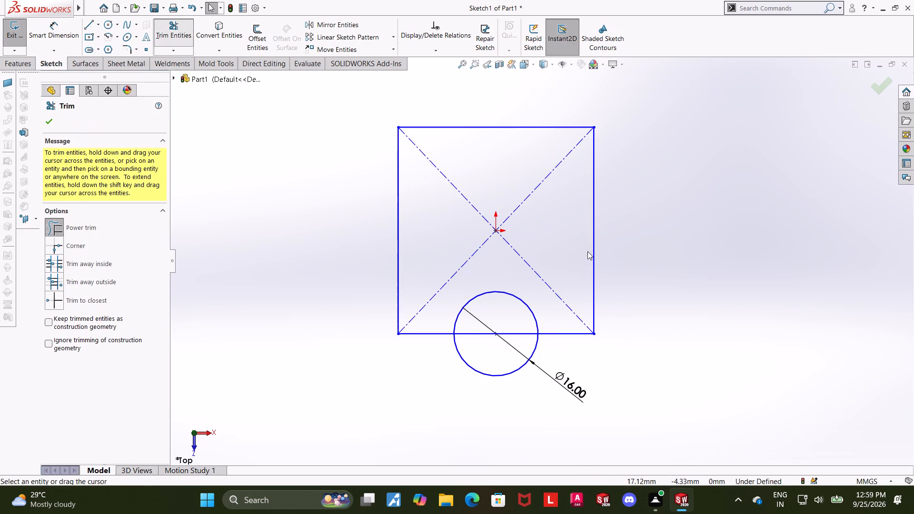
left_click_drag(563, 257, 525, 208)
key("Escape")
key("Escape")
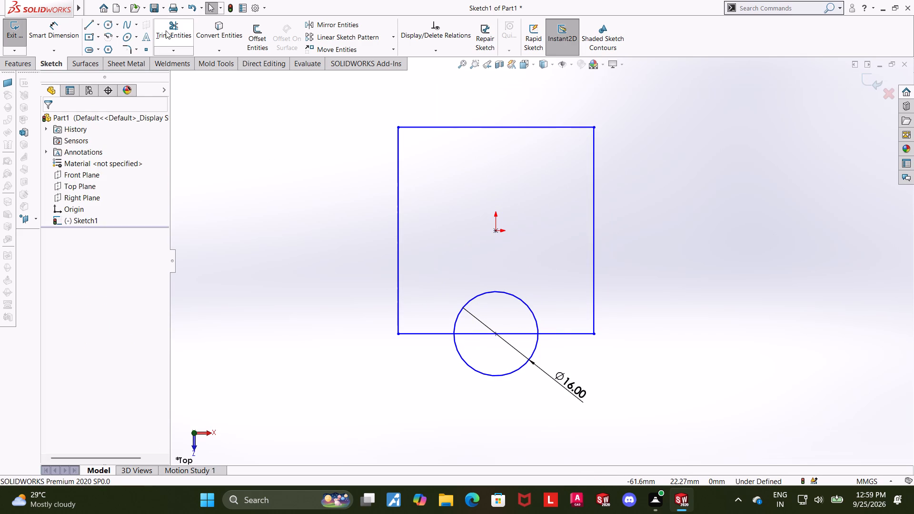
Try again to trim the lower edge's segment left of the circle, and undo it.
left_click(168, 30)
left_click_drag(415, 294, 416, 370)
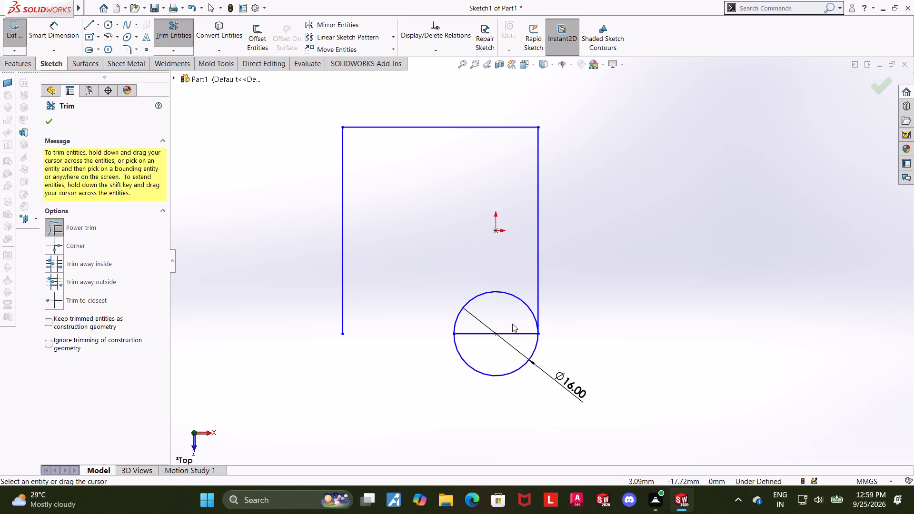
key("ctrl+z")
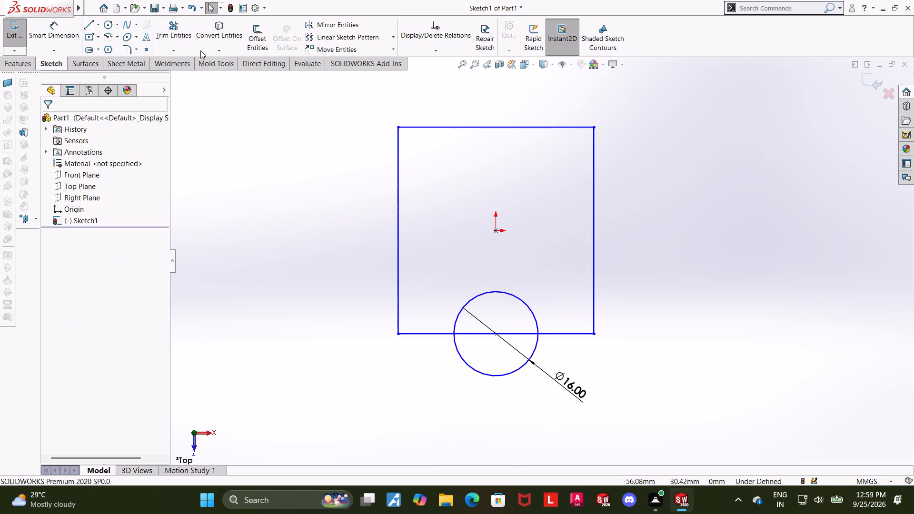
Trim away the rectangle's whole lower edge, first inside the circle and after that on both sides of it.
left_click(174, 29)
left_click_drag(481, 319, 477, 354)
left_click_drag(512, 319, 510, 329)
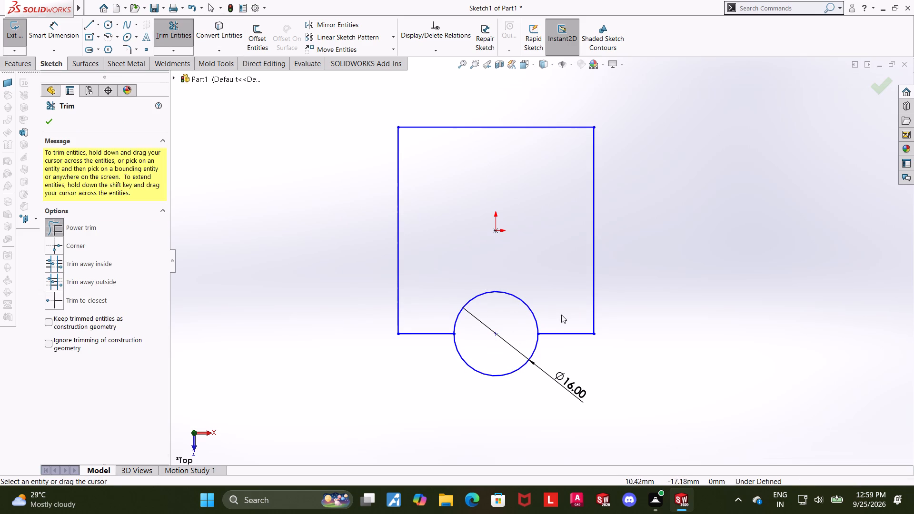
left_click_drag(563, 311, 564, 336)
left_click_drag(415, 292, 418, 349)
key("Escape")
key("Escape")
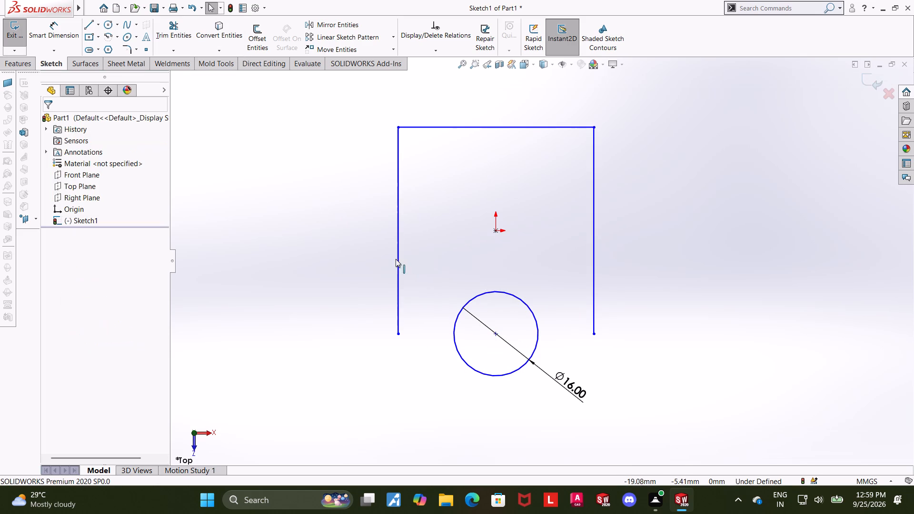
Shorten both vertical sides by moving their lower endpoints up to about 7.8 mm below the origin.
left_click_drag(399, 336, 400, 290)
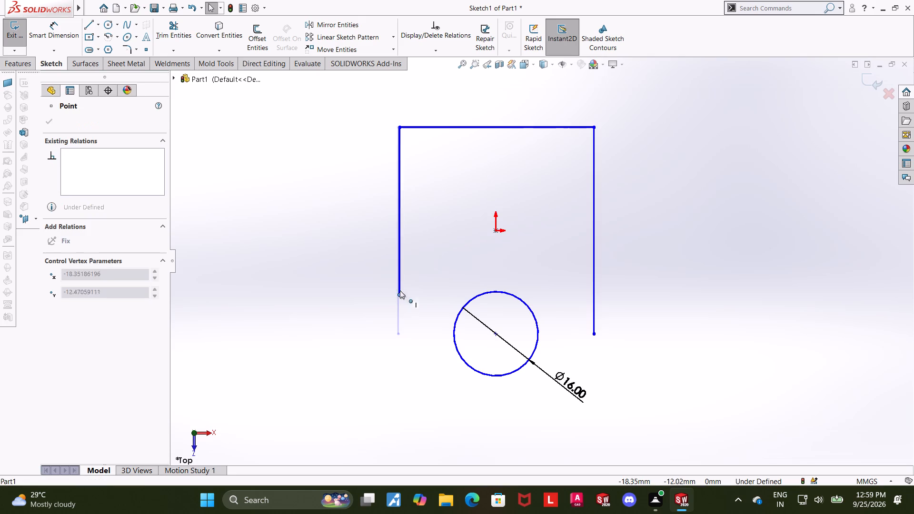
left_click_drag(400, 290, 397, 271)
left_click_drag(595, 333, 596, 278)
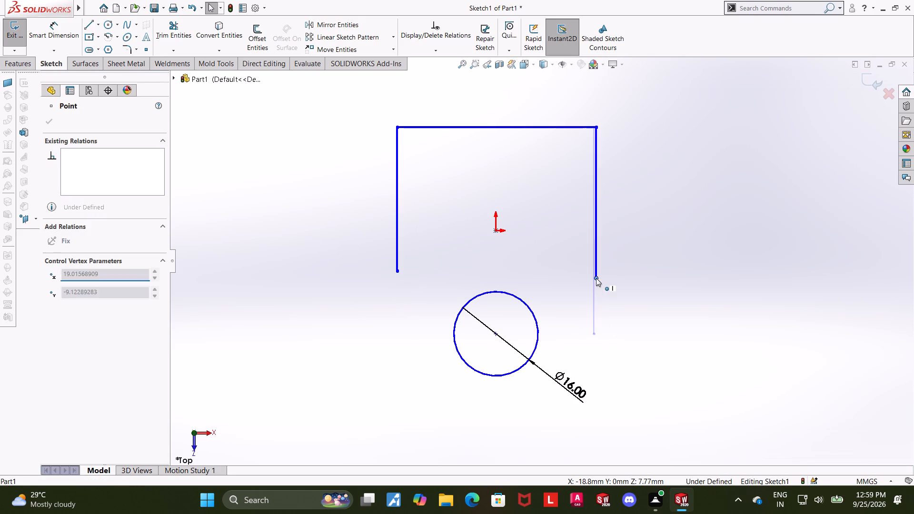
left_click_drag(596, 278, 592, 271)
left_click(748, 266)
key("Escape")
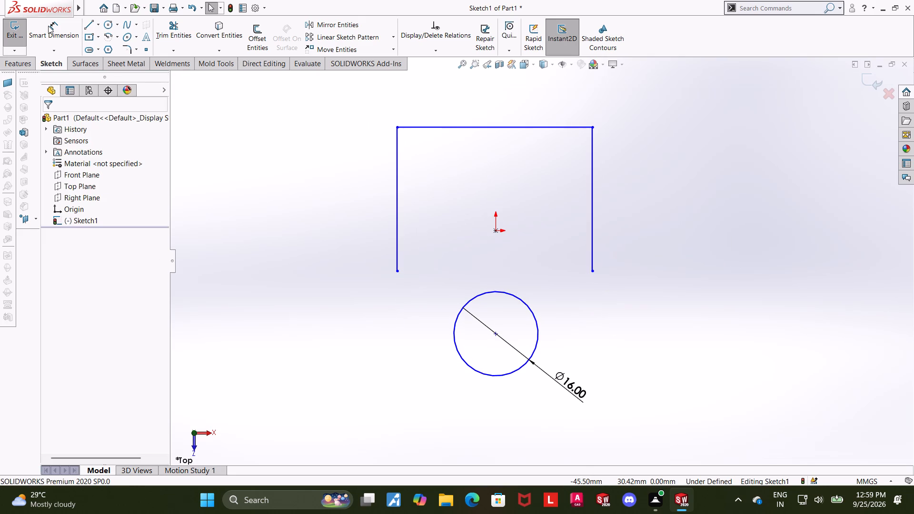
Draw a slanted line about 20.75 mm long from the left side's lower endpoint, tangent to the circle.
left_click(88, 28)
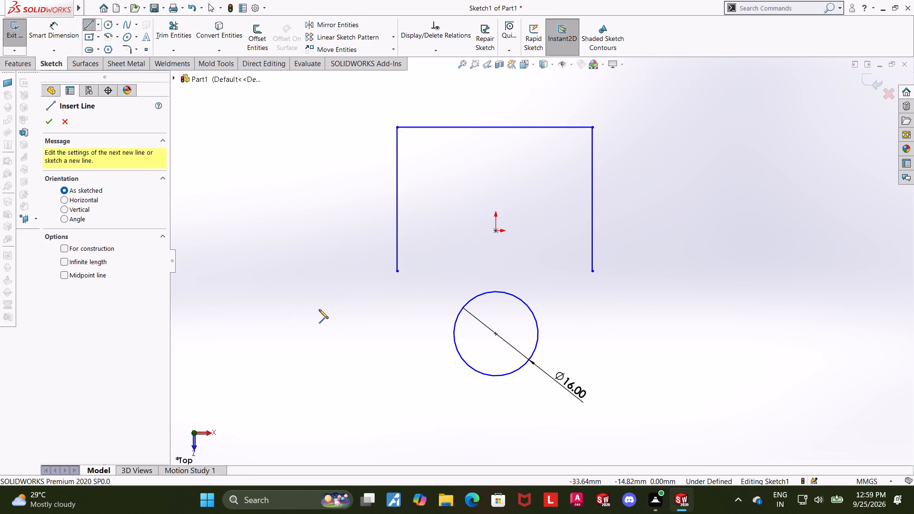
left_click(397, 271)
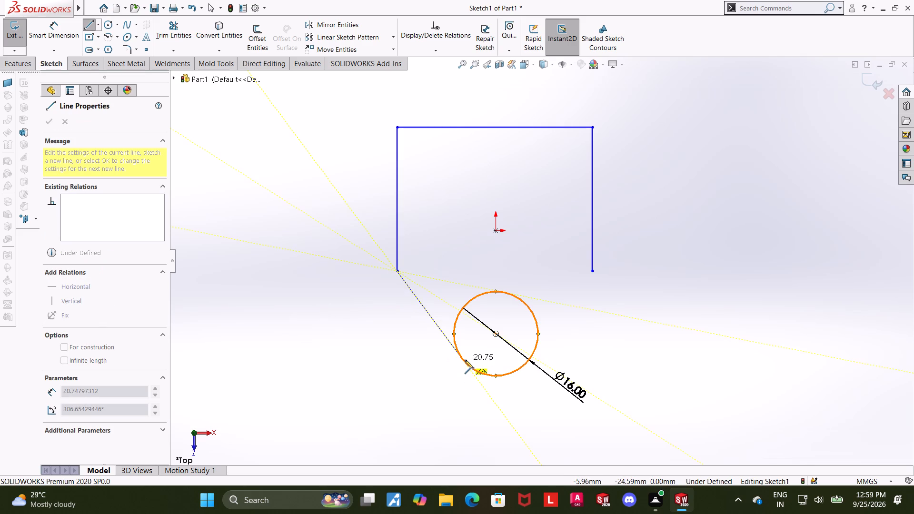
left_click(465, 360)
key("Escape")
key("Escape")
key("Escape")
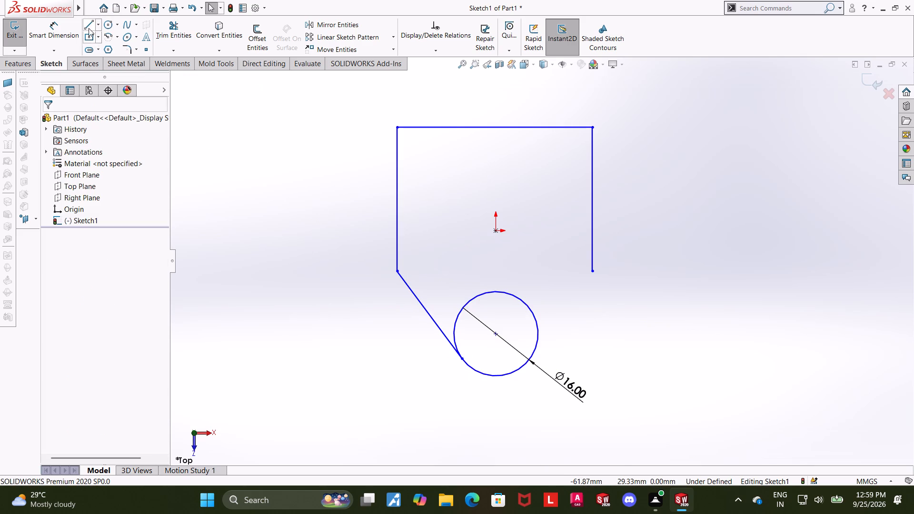
Apply a tangent relation between the slanted line and the circle.
left_click(414, 293)
left_click(457, 320, "ctrl")
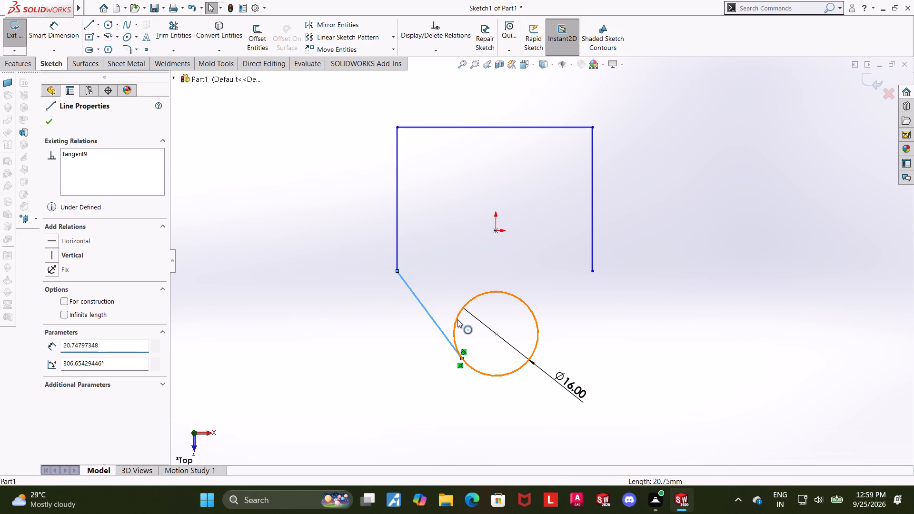
left_click(52, 293)
left_click(49, 124)
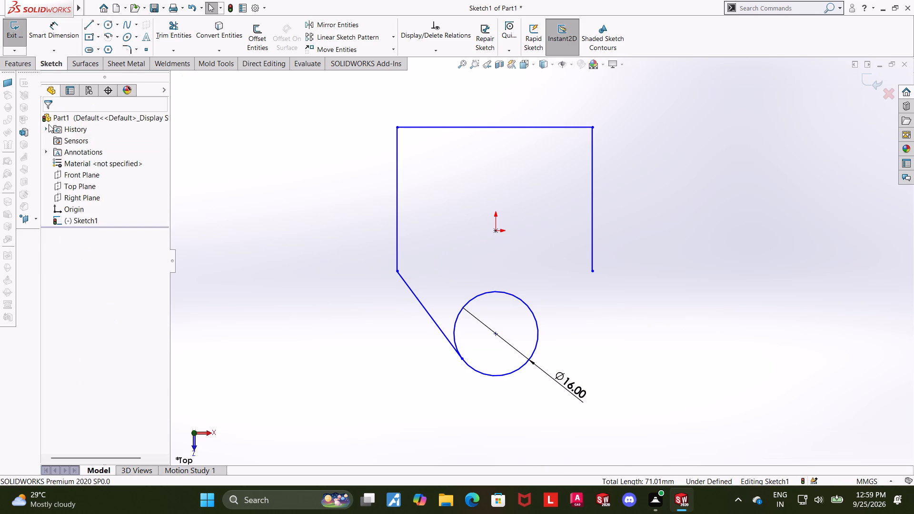
key("Escape")
key("Escape")
Draw a vertical centerline about 19.6 mm long from the circle's centre to the origin.
left_click(98, 21)
left_click(104, 47)
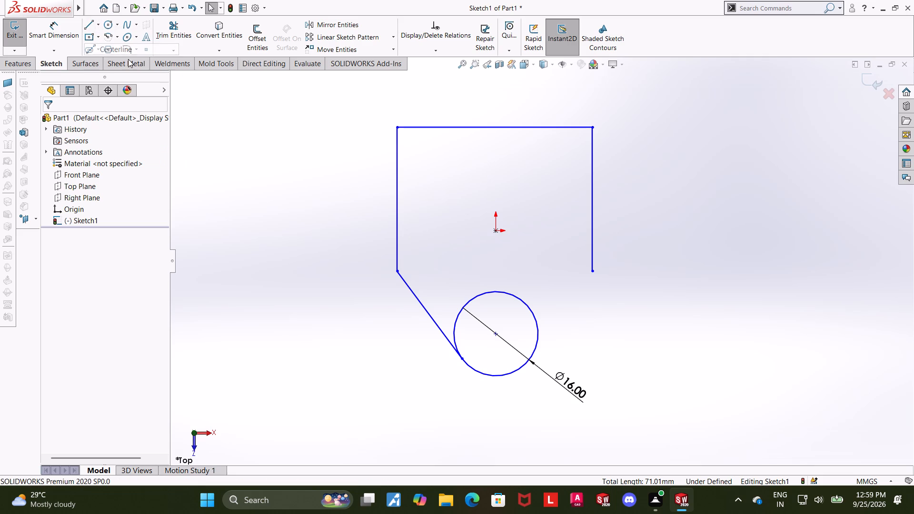
left_click(495, 336)
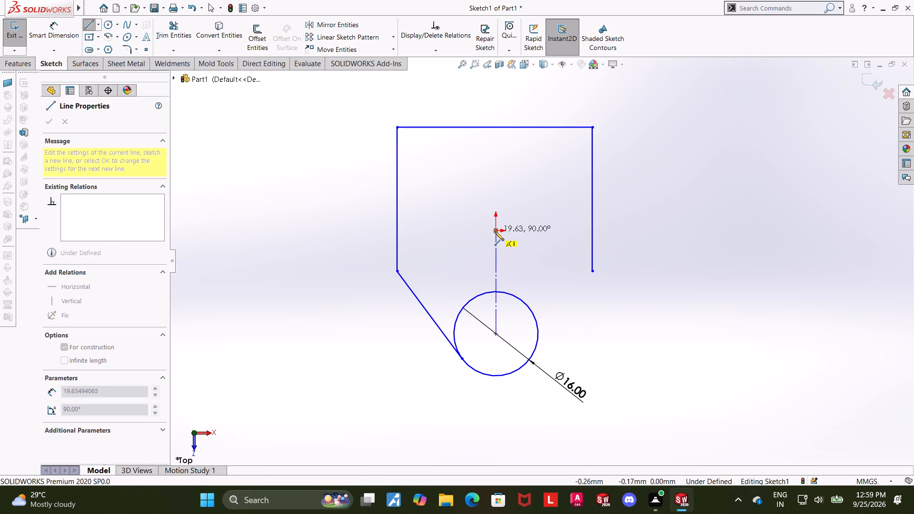
left_click(495, 230)
key("Escape")
key("Escape")
key("Escape")
Mirror the slanted tangent line about the vertical centerline, keeping the original.
left_click(349, 29)
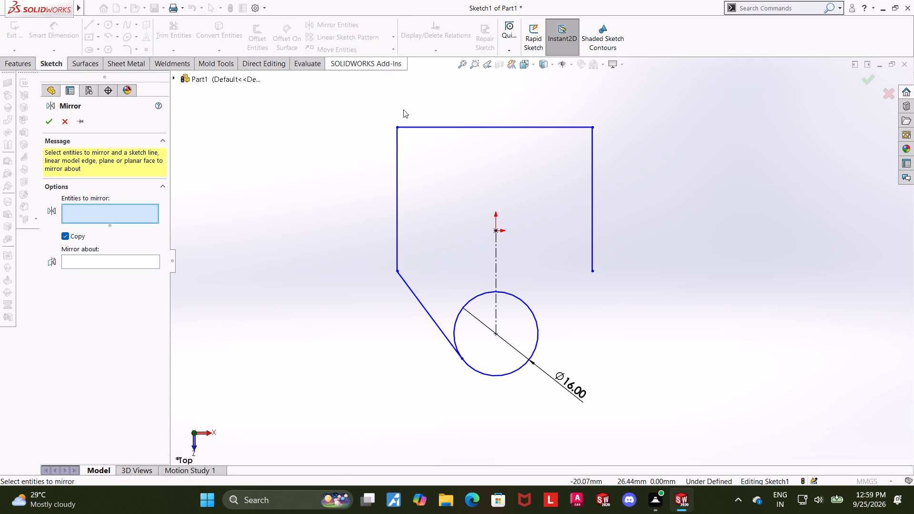
left_click(427, 312)
left_click(84, 267)
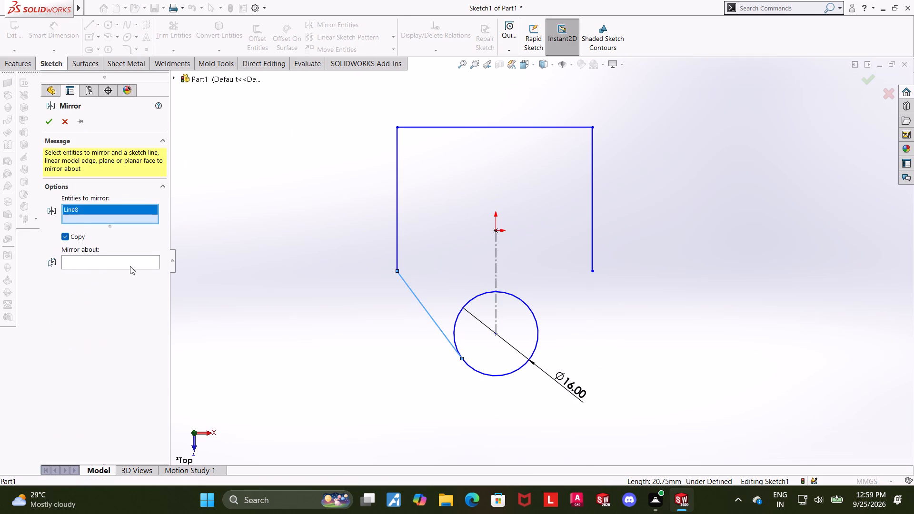
left_click(128, 266)
left_click(121, 258)
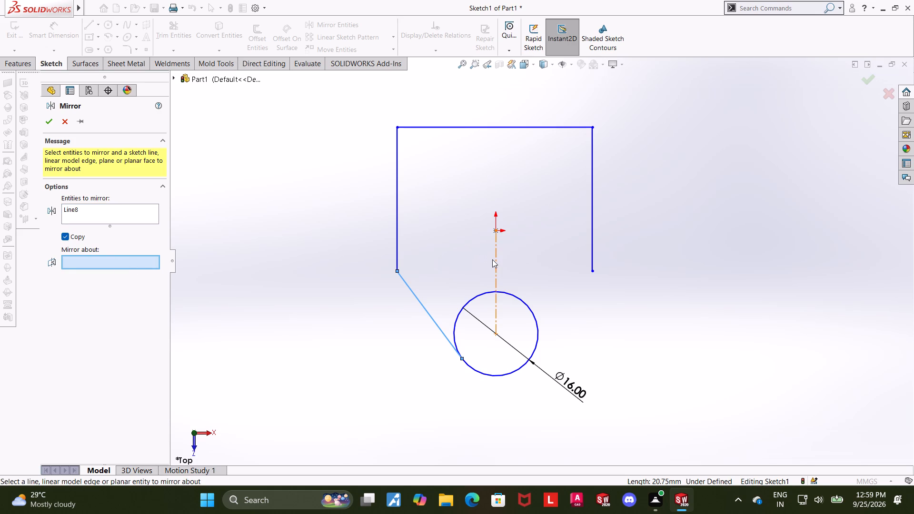
left_click(495, 259)
left_click(43, 112)
left_click(51, 122)
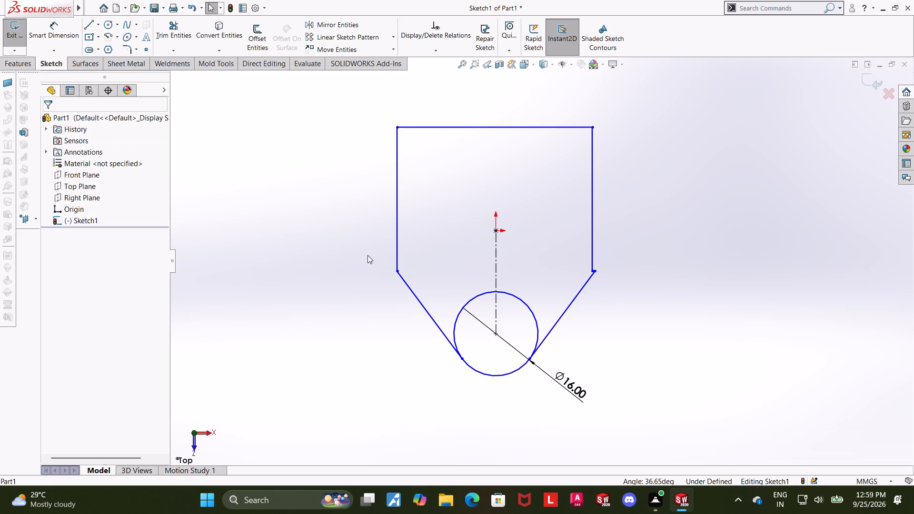
key("Escape")
key("Escape")
Trim away the circle's upper arc between the two slanted lines, leaving only the rounded lower tip.
left_click(181, 36)
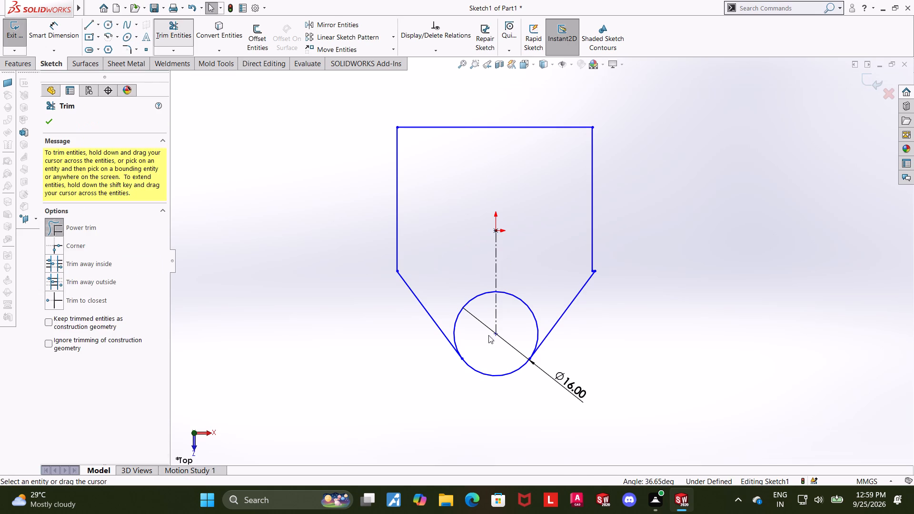
left_click_drag(481, 337, 440, 299)
left_click_drag(526, 318, 568, 277)
key("Escape")
key("Escape")
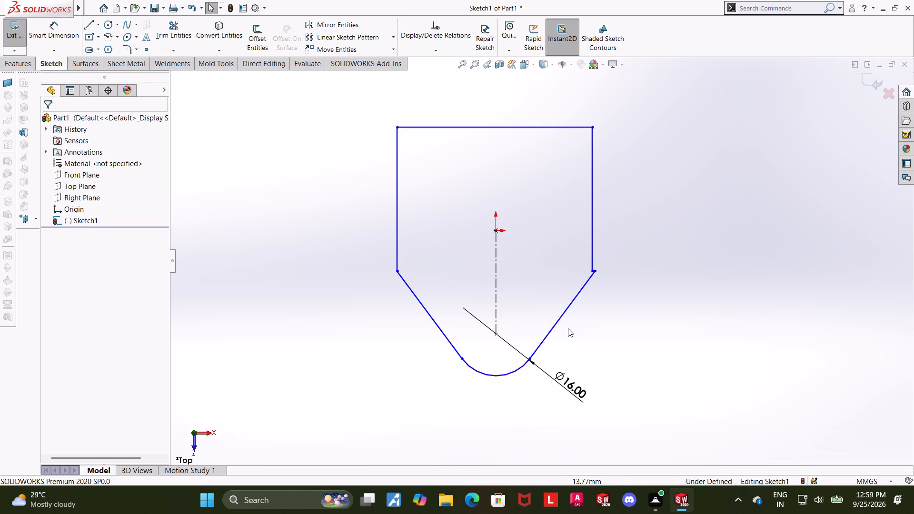
key("Escape")
key("Escape")
key("Escape")
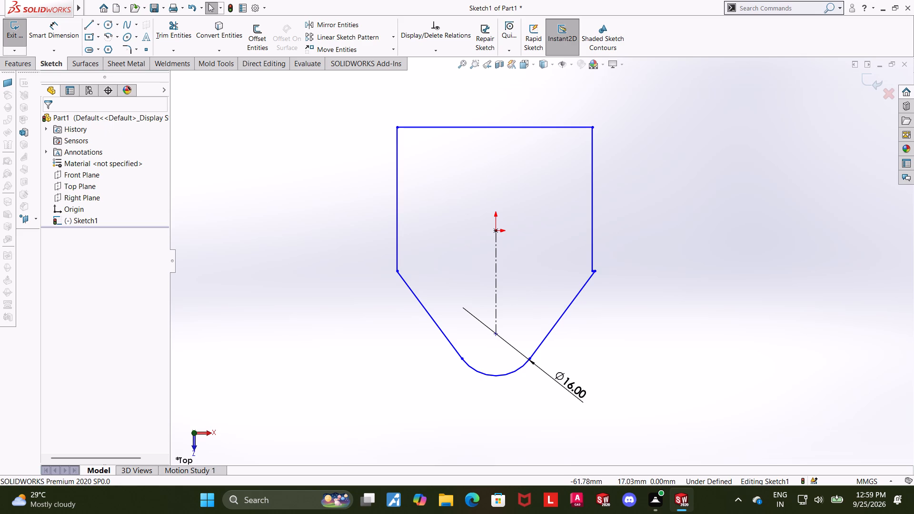
Dimension the vertical distance from the plate's top edge to the lower end of its left side as 11 mm.
left_click(50, 26)
left_click(396, 272)
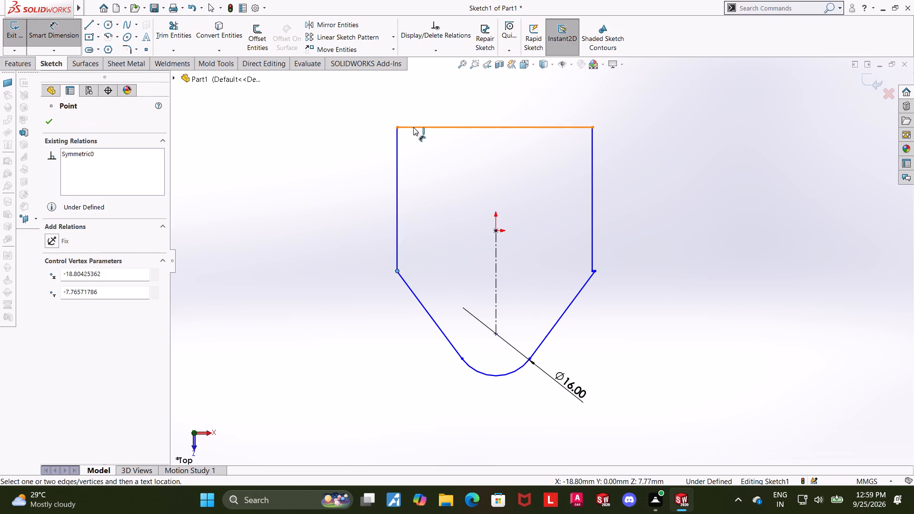
left_click(413, 127)
left_click(324, 170)
type("11")
key("Return")
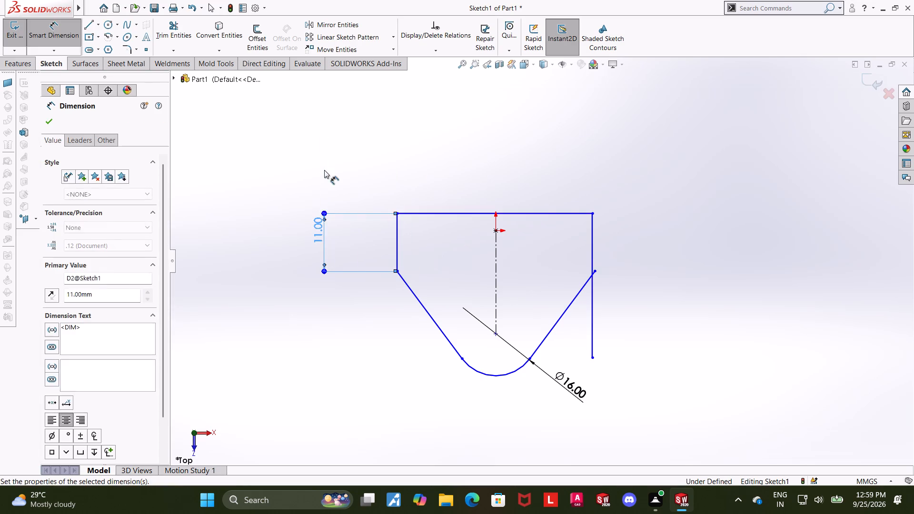
key("Escape")
key("Escape")
scroll(632, 288, "up", 2)
scroll(561, 269, "down", 2)
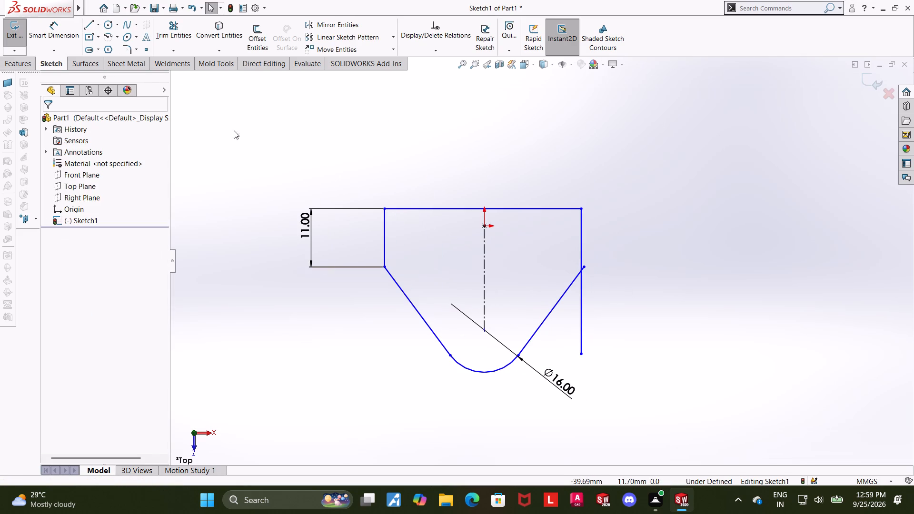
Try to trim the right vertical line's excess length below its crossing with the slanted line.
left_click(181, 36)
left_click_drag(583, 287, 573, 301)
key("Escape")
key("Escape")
Merge the right vertical line's lower endpoint with the upper endpoint of the right slanted line.
scroll(588, 275, "down", 4)
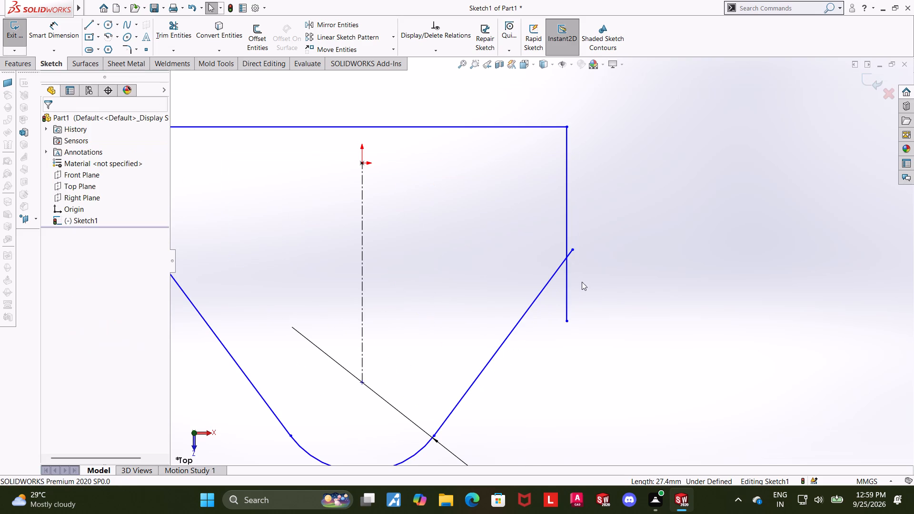
left_click(572, 249, "ctrl")
left_click(568, 320, "ctrl")
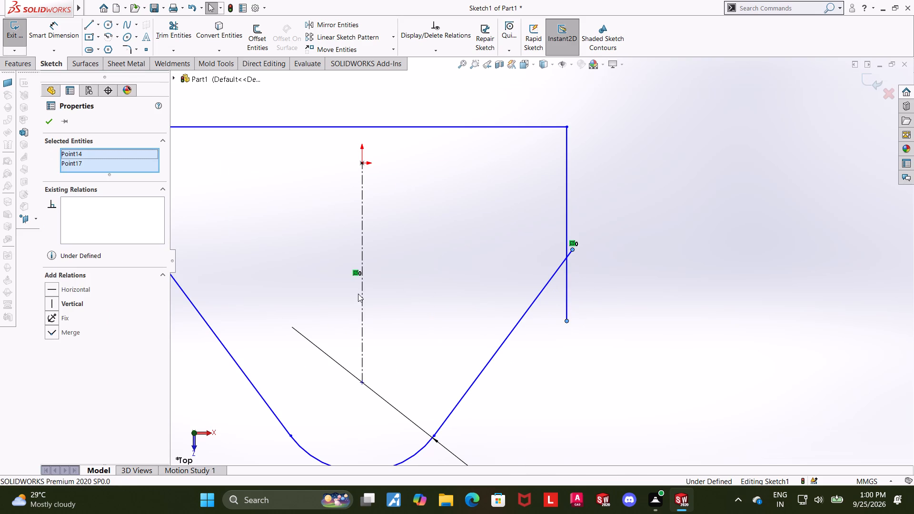
left_click(55, 329)
left_click(49, 127)
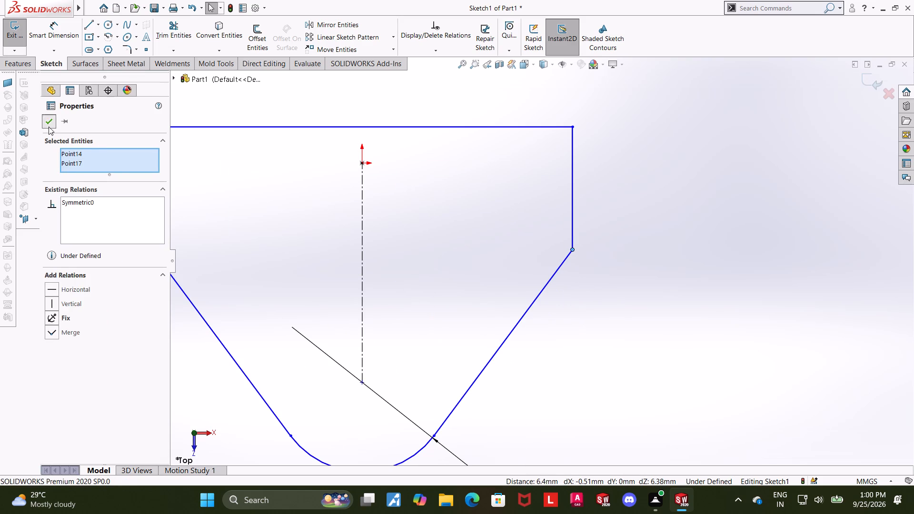
scroll(666, 254, "up", 3)
key("Escape")
key("Escape")
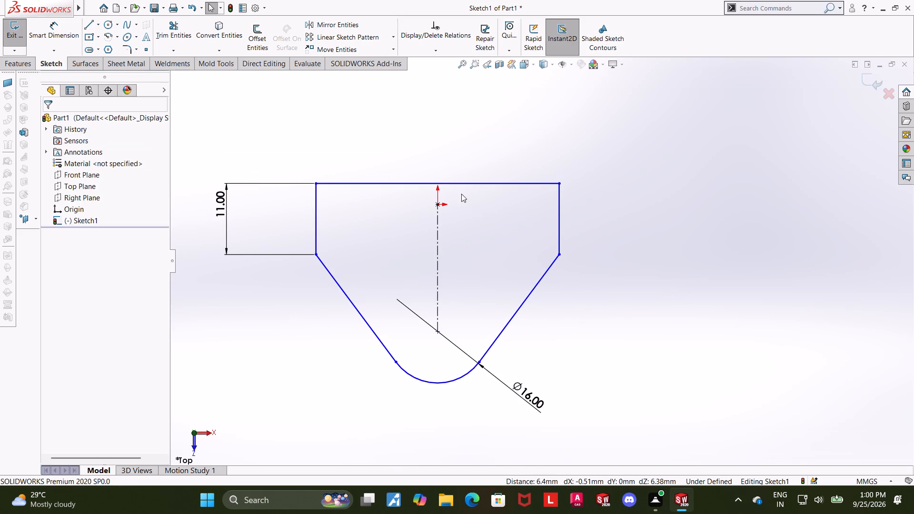
Add a vertical relation between the top edge's midpoint and the origin.
left_click(437, 183)
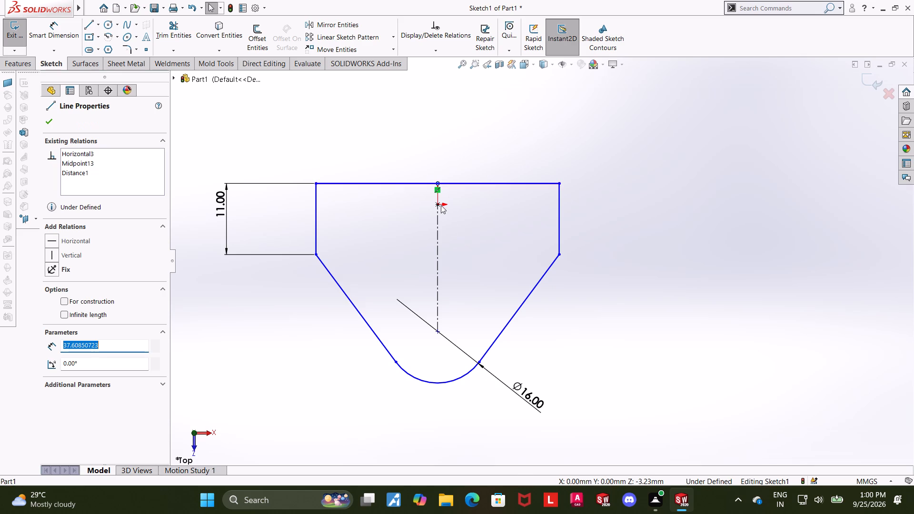
left_click(437, 205, "ctrl")
left_click(48, 307)
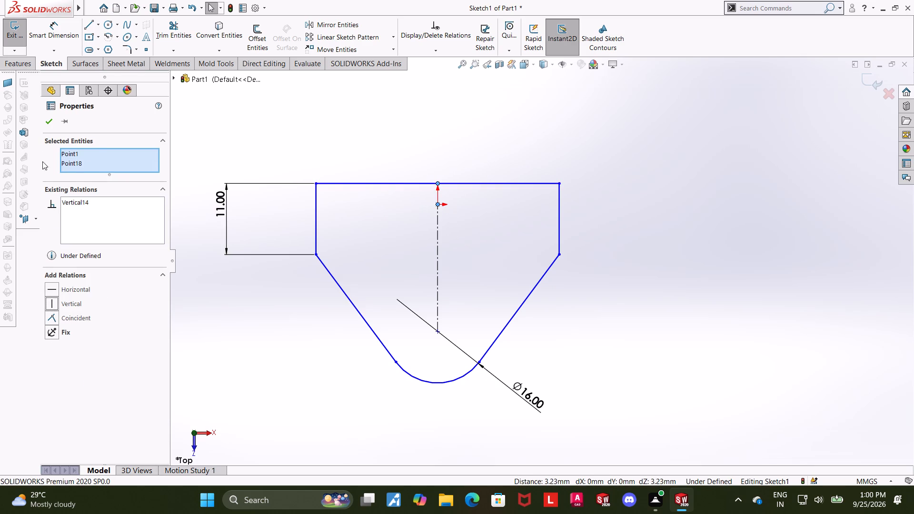
left_click(48, 127)
left_click(686, 184)
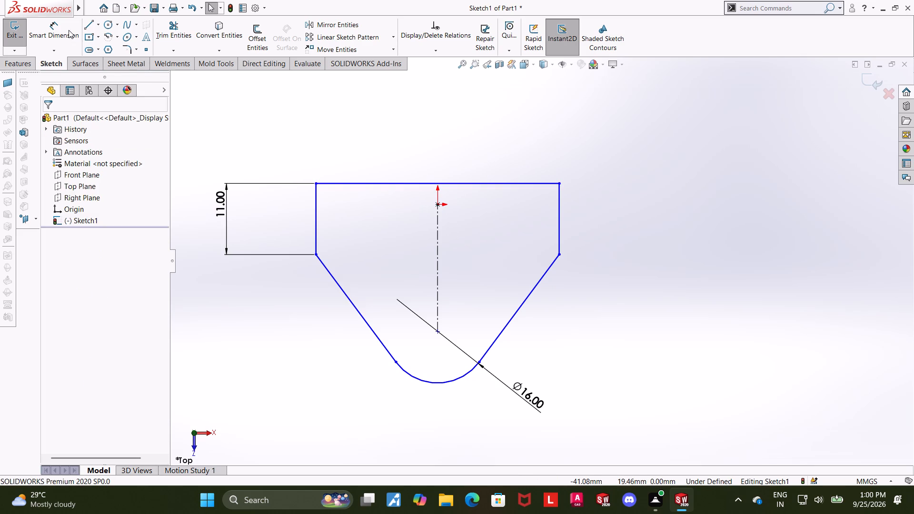
key("Escape")
Apply parallel and equal relations to the plate's left and right vertical sides.
left_click(560, 217)
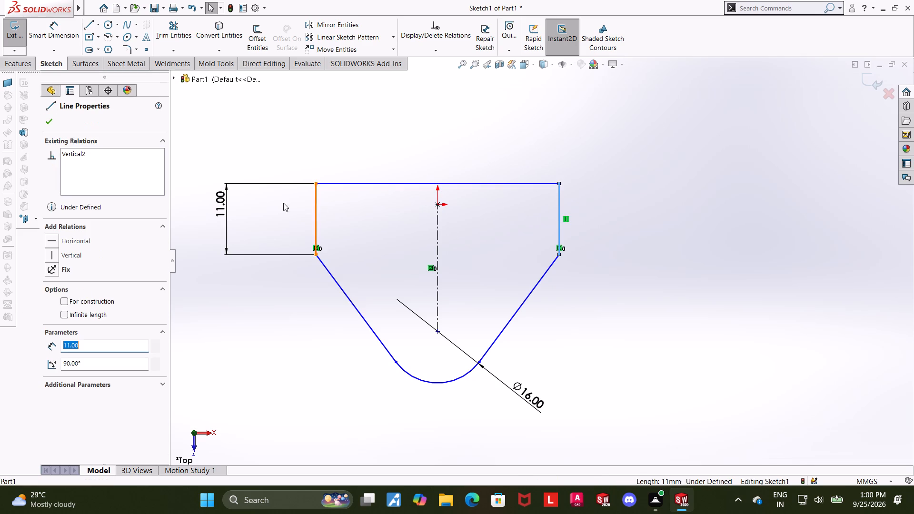
left_click(316, 209, "ctrl")
left_click(55, 347)
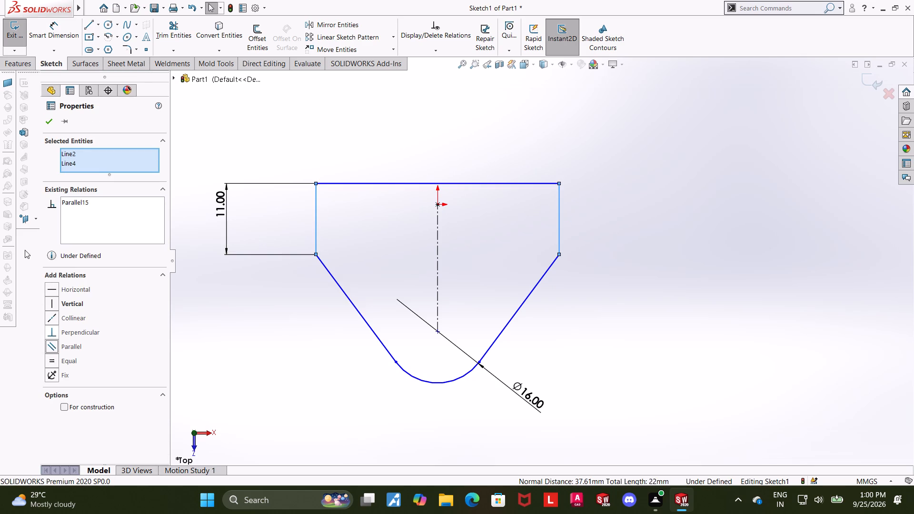
left_click(54, 362)
left_click(45, 121)
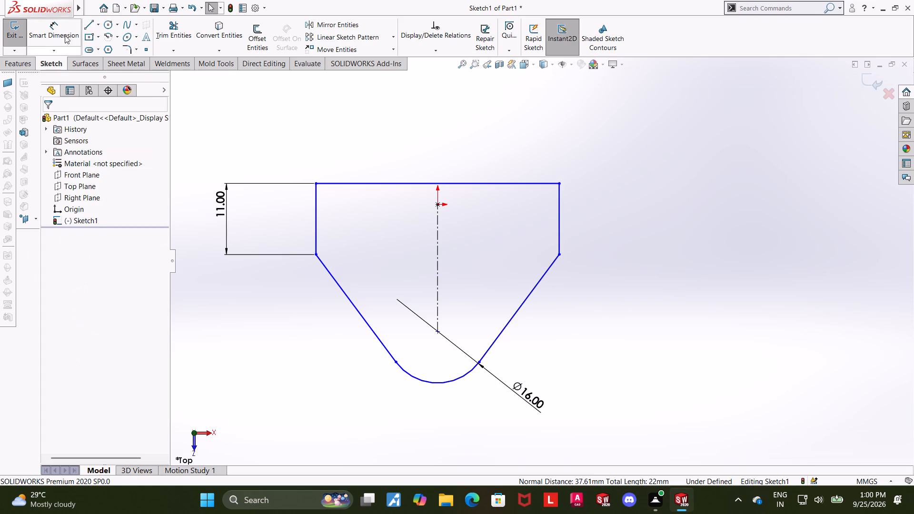
Dimension the plate's top edge to a width of 24 mm.
left_click(65, 30)
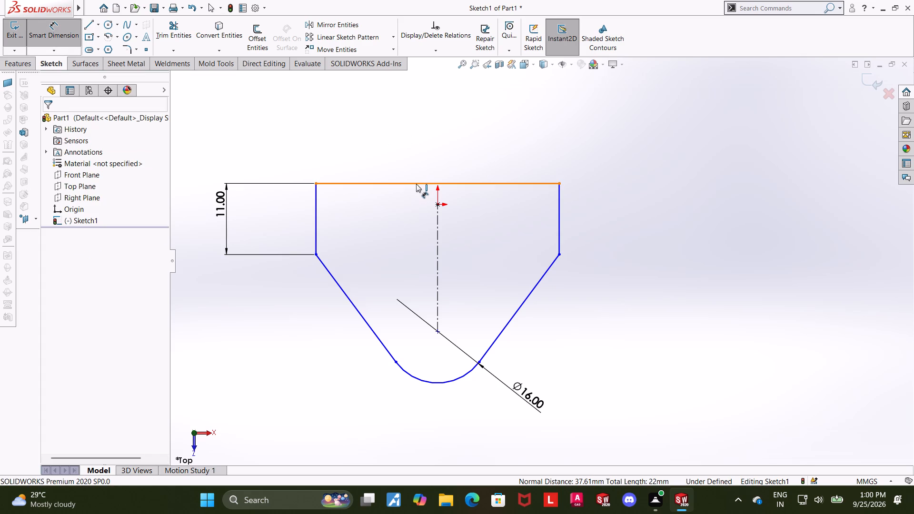
left_click(416, 184)
left_click(421, 154)
type("24")
key("Return")
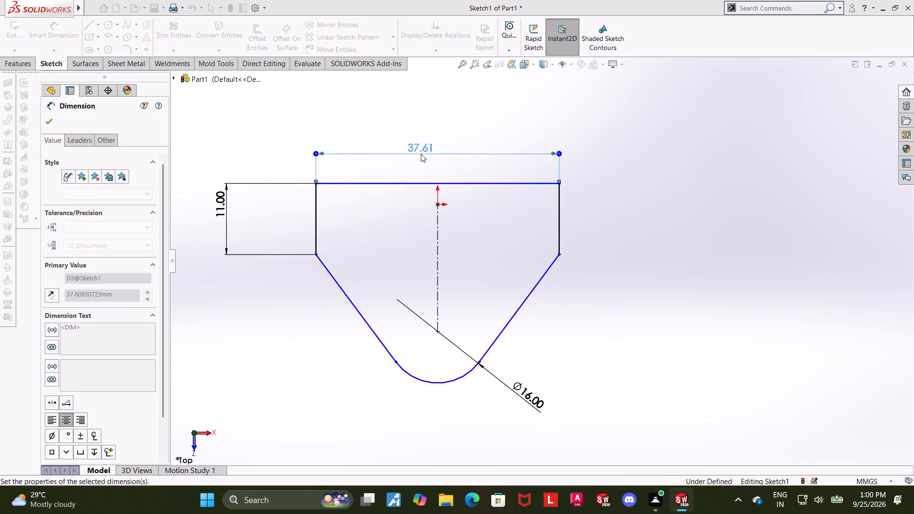
key("Escape")
key("Escape")
key("Escape")
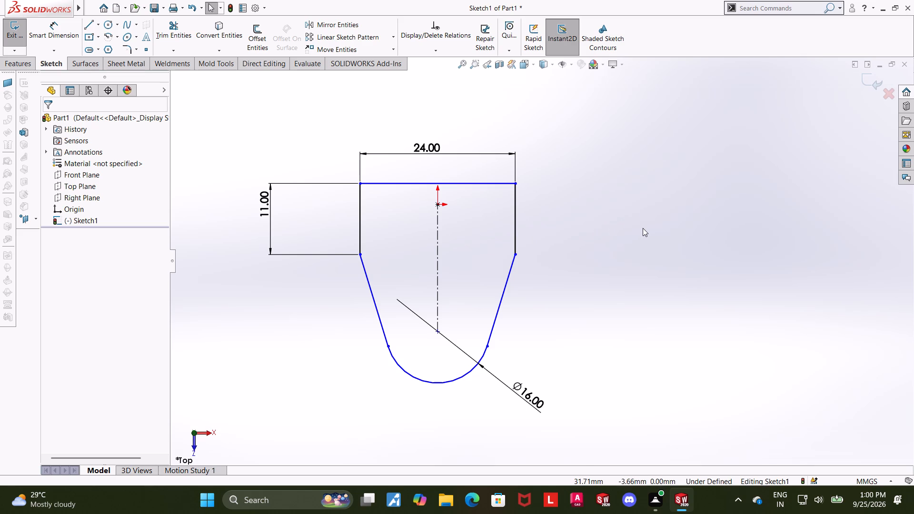
Draw a circle about 5.15 mm in diameter on the centerline, centred about 13 mm below the origin.
left_click(109, 25)
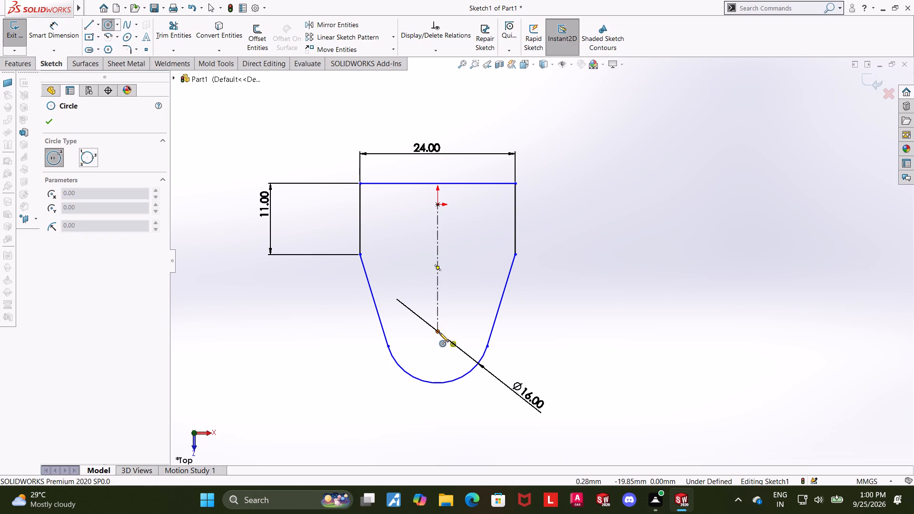
left_click(437, 288)
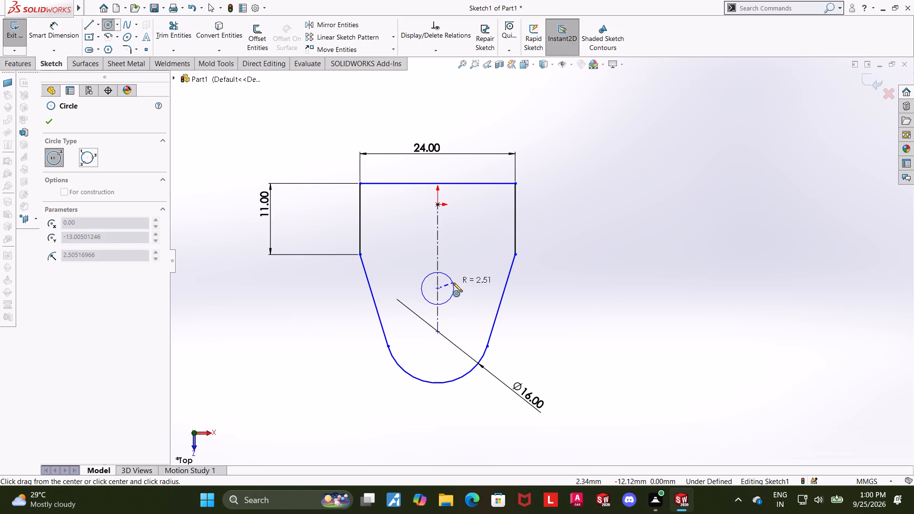
left_click(453, 283)
key("Escape")
key("Escape")
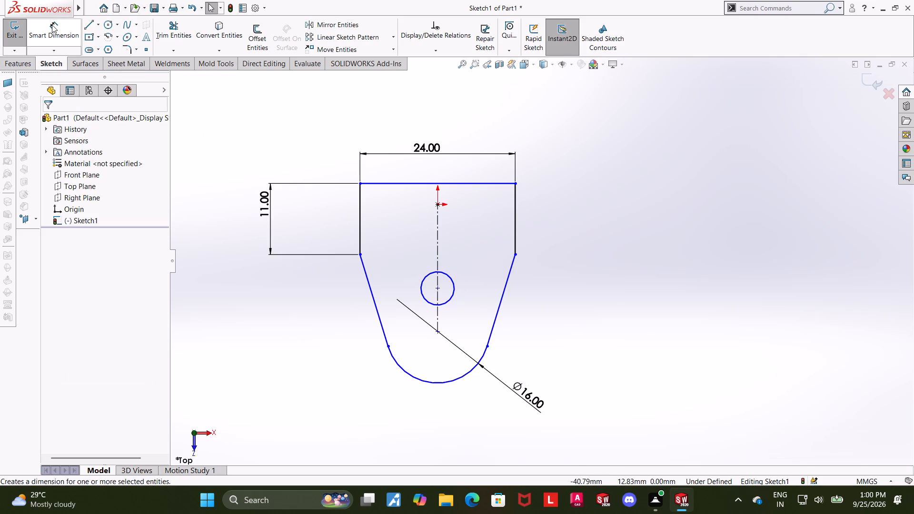
Dimension the small circle on the centerline to a diameter of 4.76 mm.
left_click(52, 25)
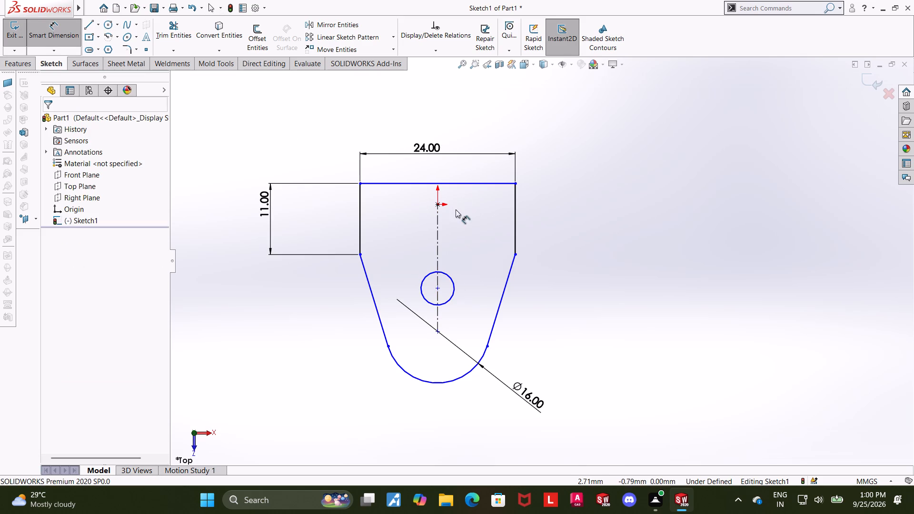
left_click(429, 277)
left_click(418, 264)
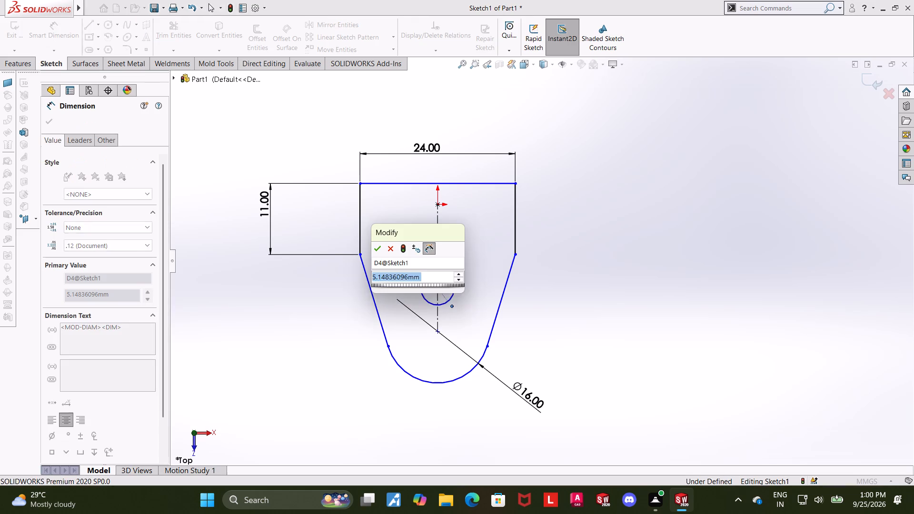
type("4.")
key("7")
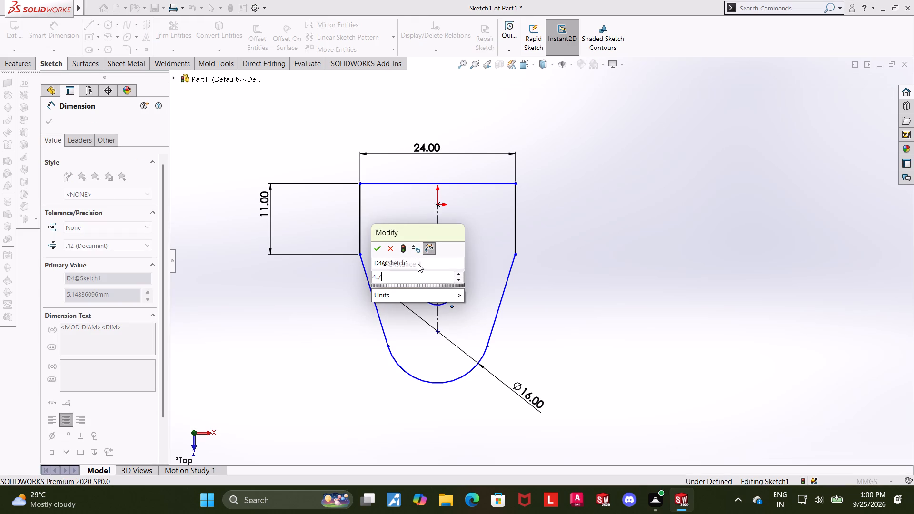
key("6")
key("Return")
key("Escape")
key("Escape")
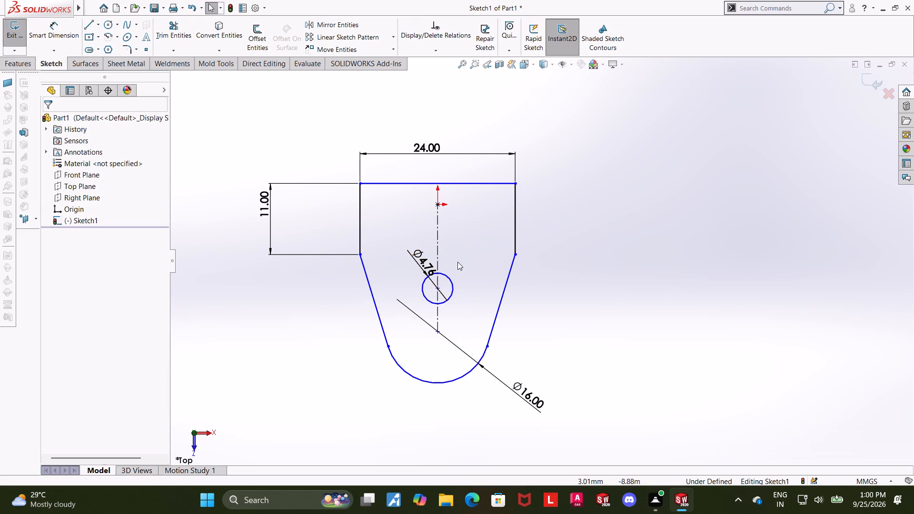
Dimension the distance from the plate's top edge to the 4.76 mm circle's centre as 15.84 mm.
left_click(46, 30)
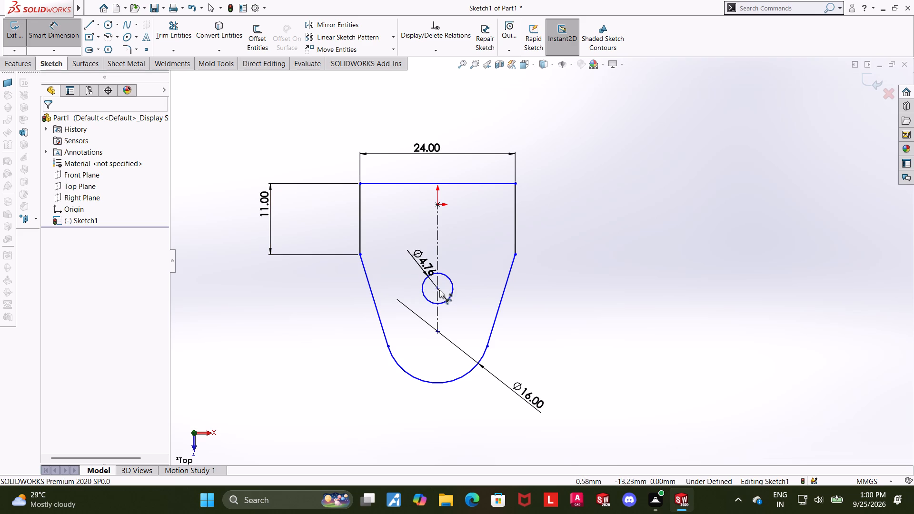
left_click(438, 290)
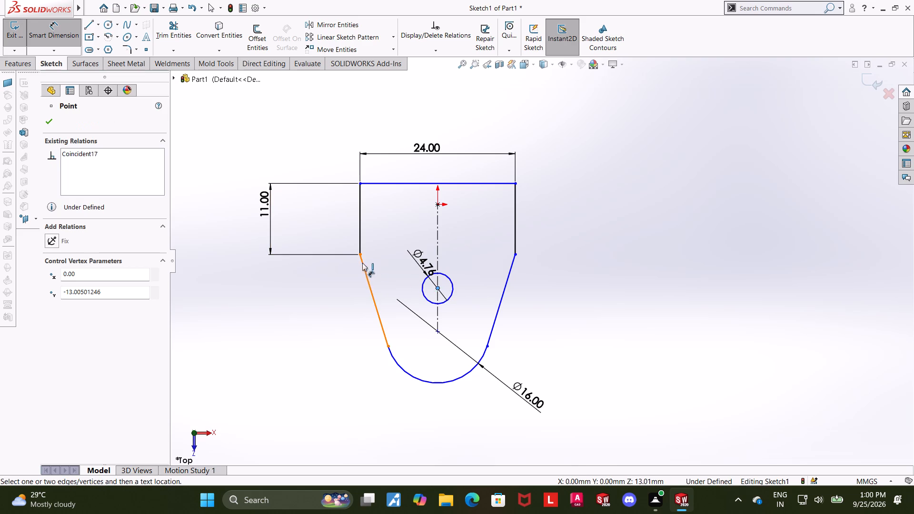
left_click(393, 185)
left_click(581, 224)
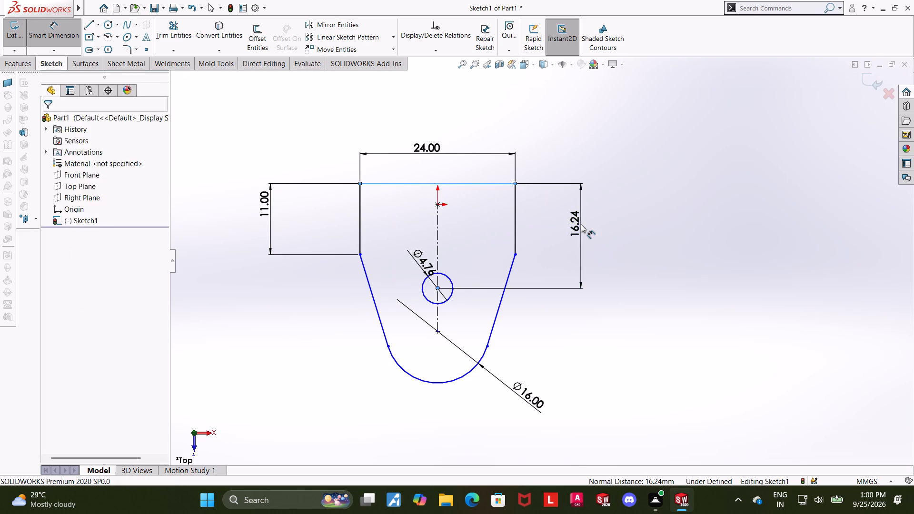
key("1")
key("5")
type(".8")
key("4")
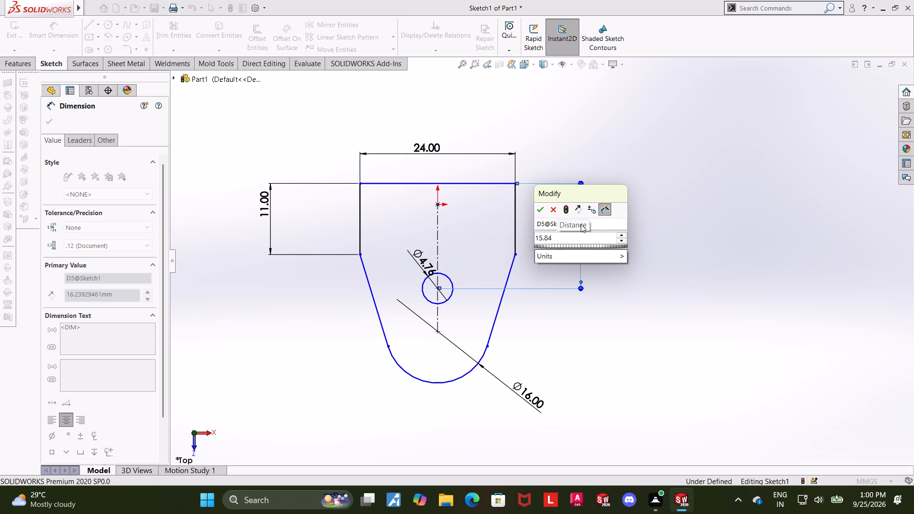
key("Return")
key("Escape")
key("Escape")
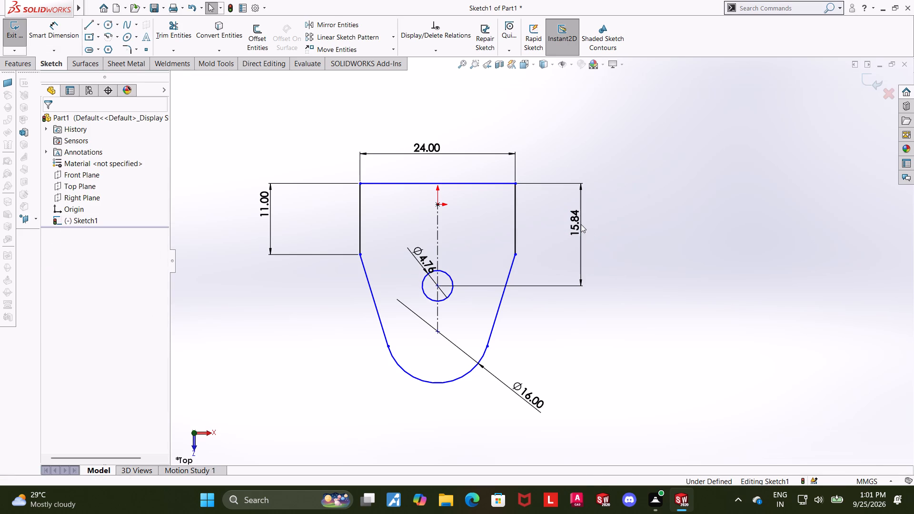
Draw a second circle about 6.69 mm in diameter on the centerline, just below and slightly overlapping the 4.76 mm circle.
left_click(105, 25)
scroll(370, 278, "down", 3)
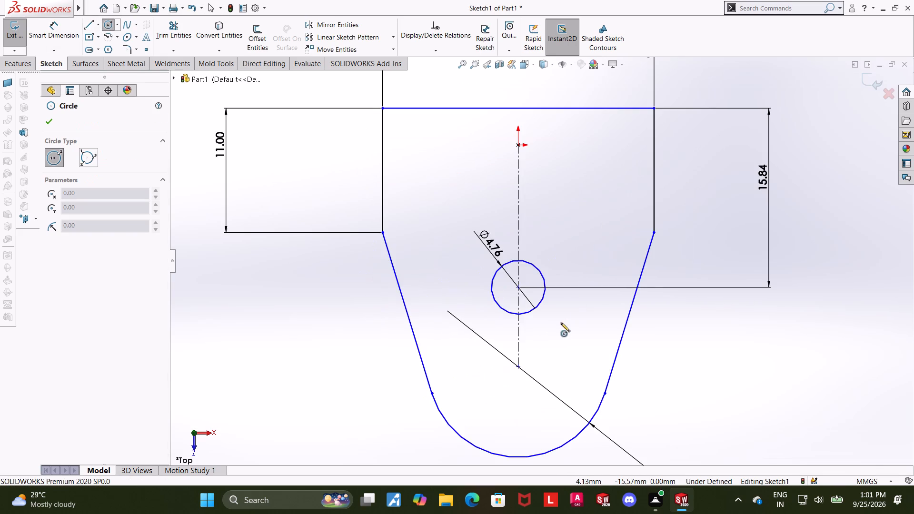
scroll(540, 329, "down", 2)
left_click(510, 352)
left_click(562, 338)
key("Escape")
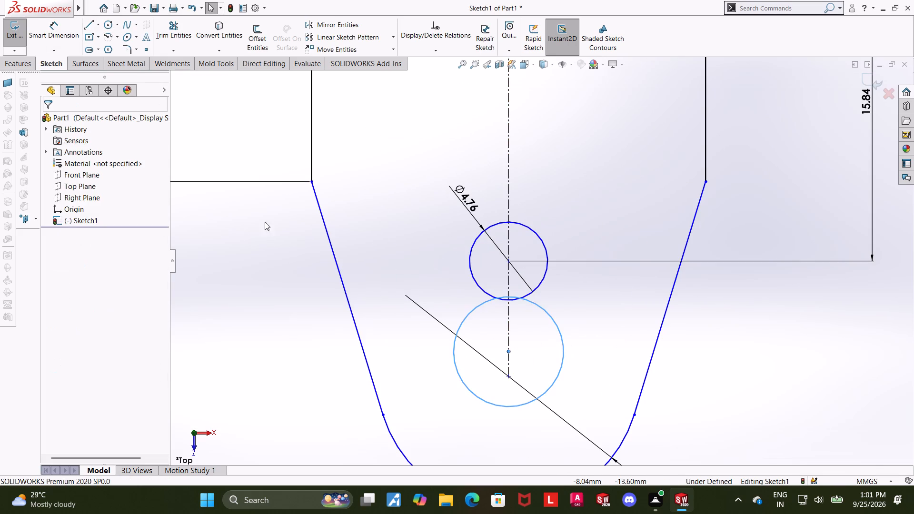
key("Escape")
Dimension the lower, larger circle on the centerline to a diameter of 7.14 mm.
left_click(53, 26)
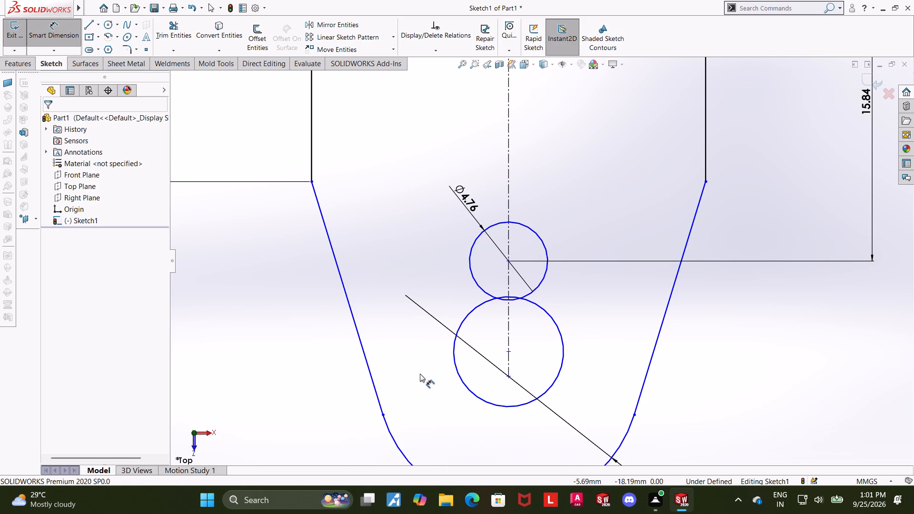
left_click(488, 401)
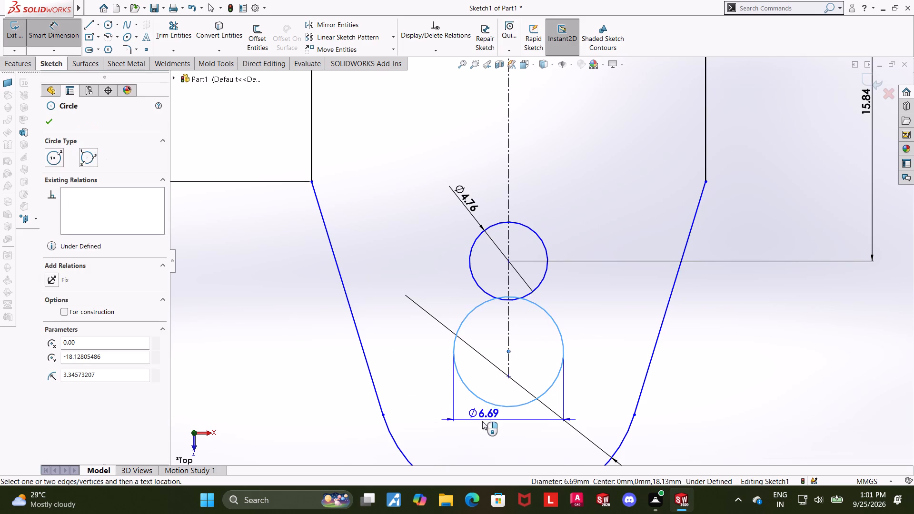
left_click(482, 421)
key("7")
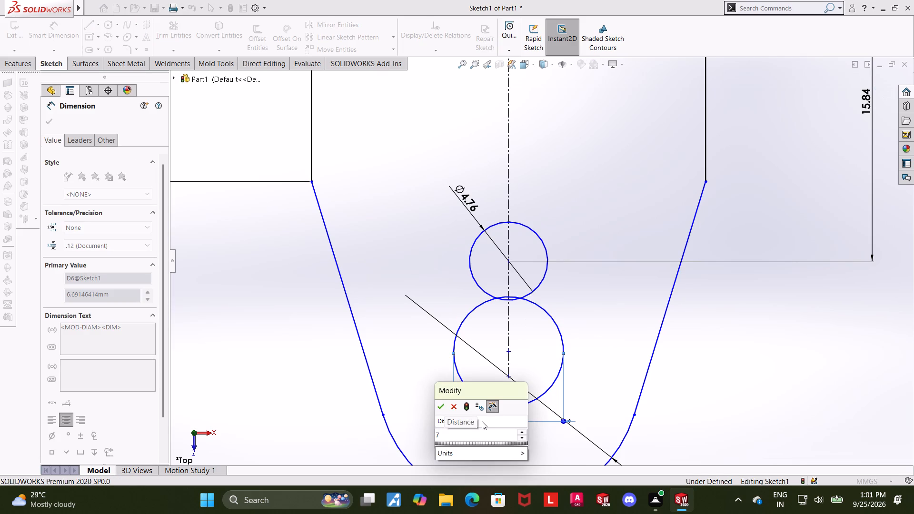
type(".14")
key("Return")
key("Escape")
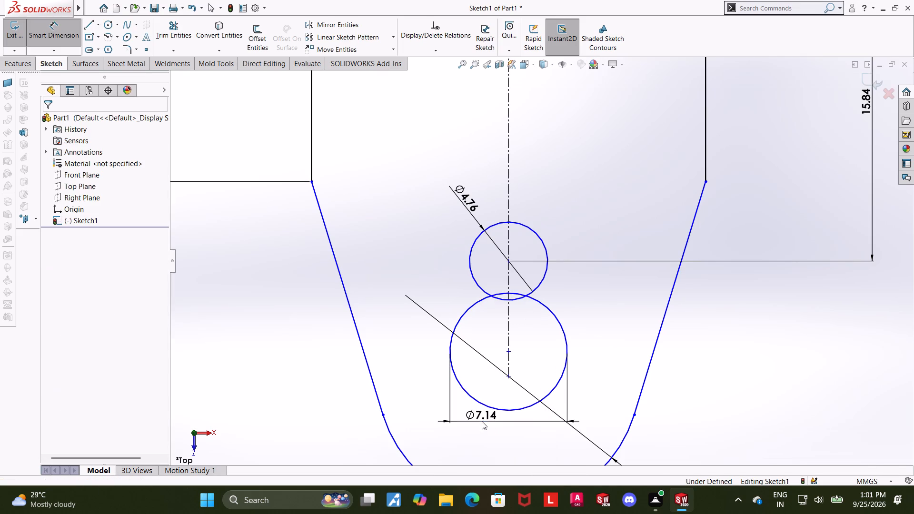
key("Escape")
Trim away the two overlapping arc segments inside the intersection of the 4.76 mm and 7.14 mm circles.
left_click(178, 32)
scroll(546, 273, "down", 3)
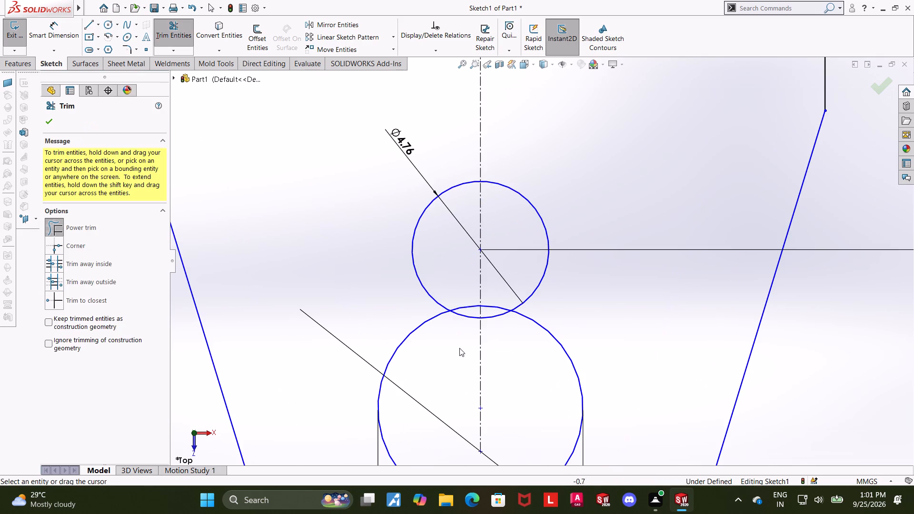
left_click_drag(467, 346, 447, 299)
left_click_drag(494, 335, 493, 321)
left_click_drag(498, 332, 496, 298)
scroll(501, 313, "up", 4)
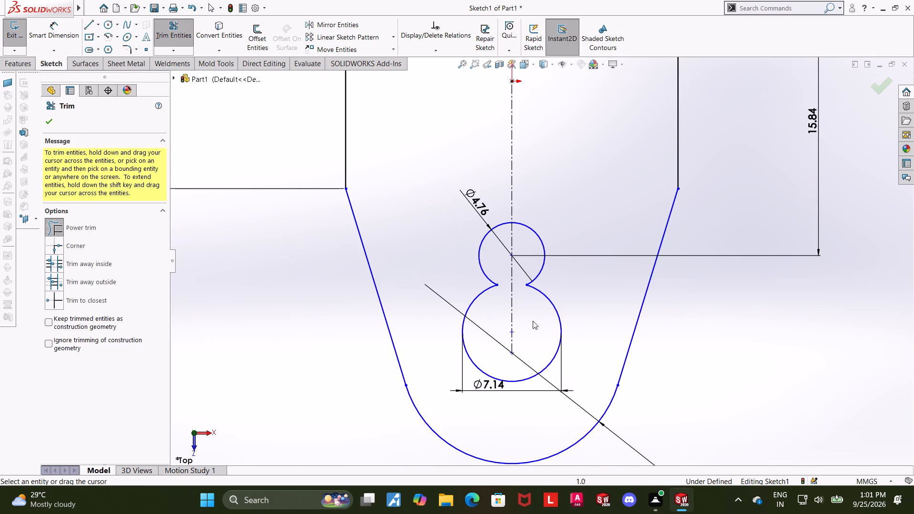
key("Escape")
key("Escape")
Dimension the vertical distance between the centres of the 4.76 mm and 7.14 mm cutout arcs as 5.16 mm.
left_click(58, 39)
scroll(388, 244, "down", 2)
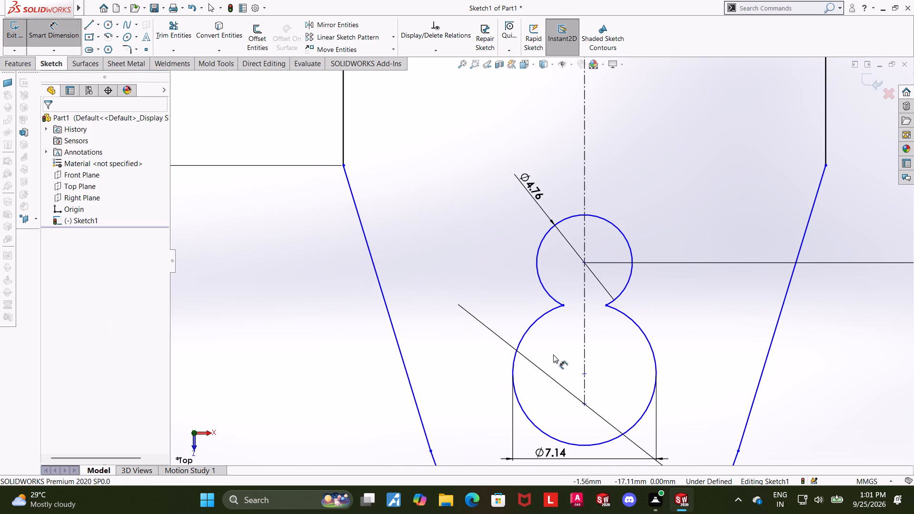
left_click(585, 376)
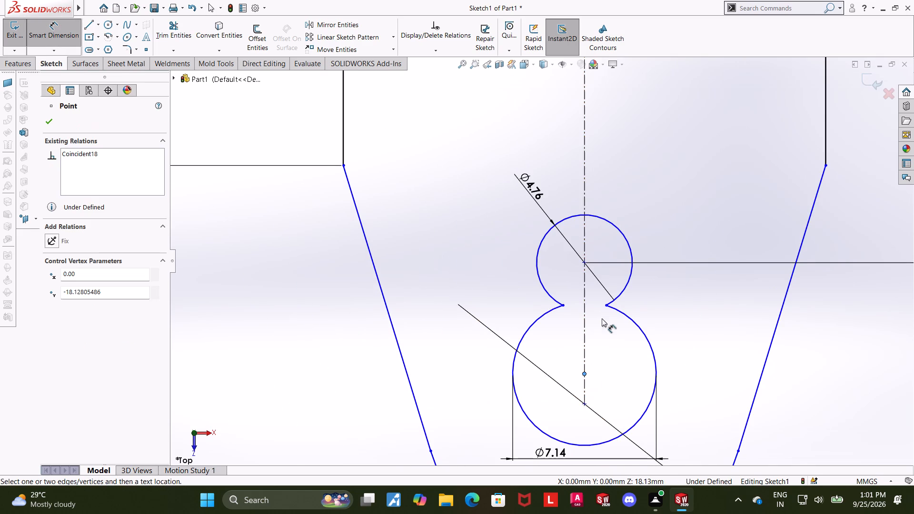
left_click(584, 264)
scroll(603, 297, "up", 4)
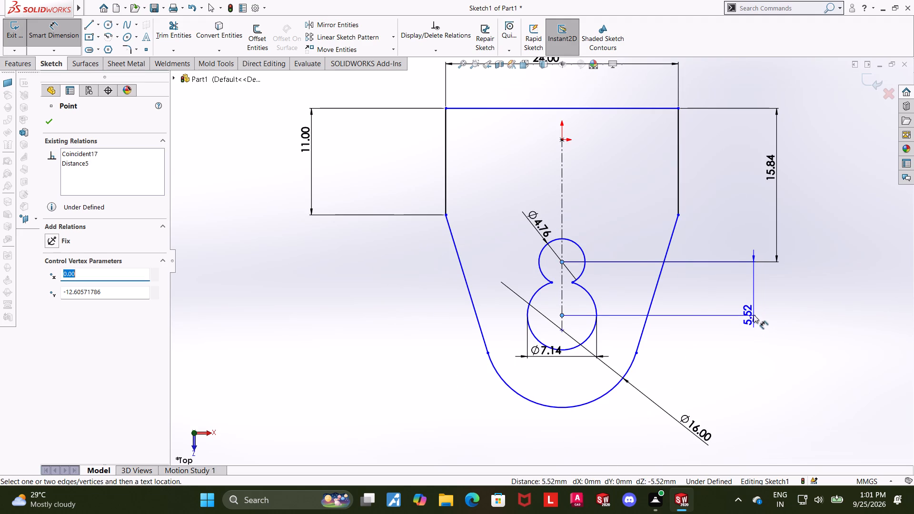
left_click(757, 318)
key("5")
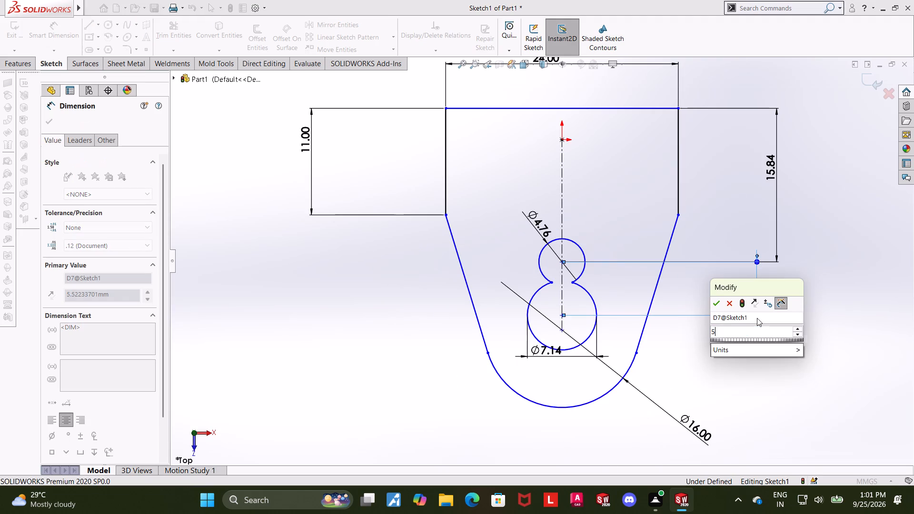
type(".16")
key("Return")
key("Escape")
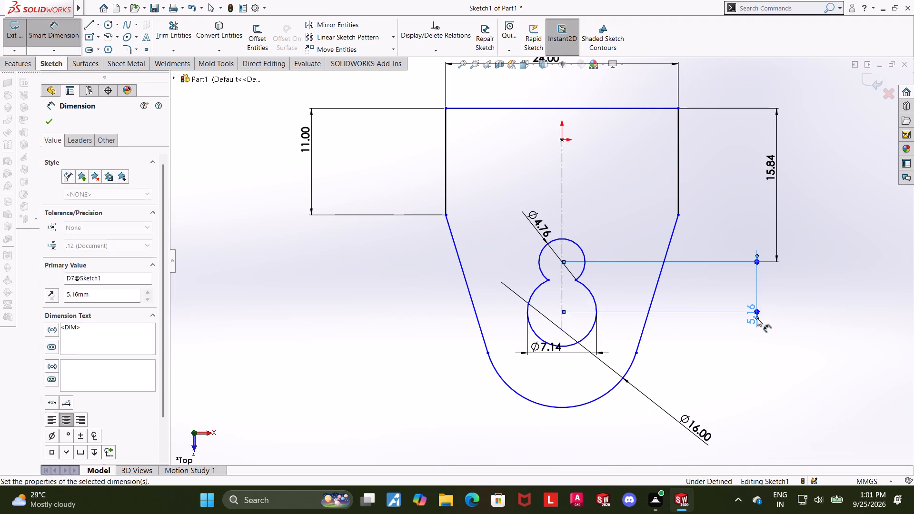
key("Escape")
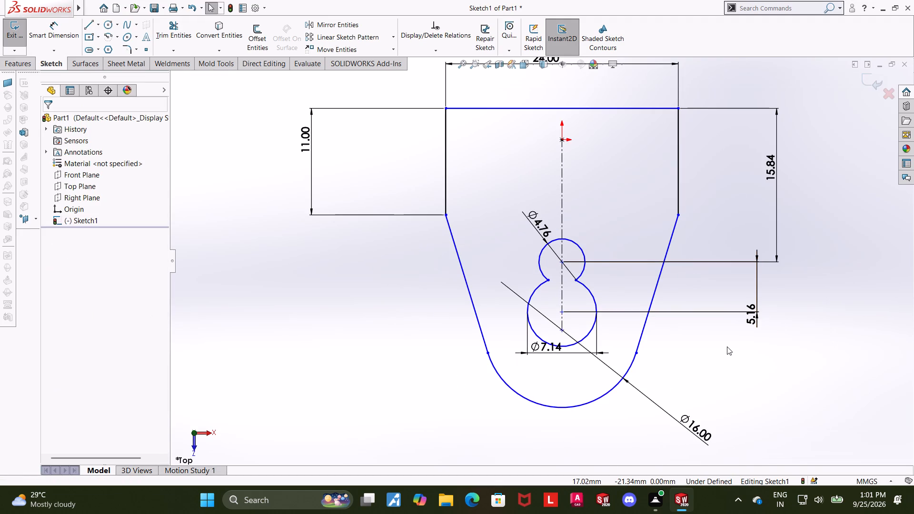
key("Escape")
key("Escape")
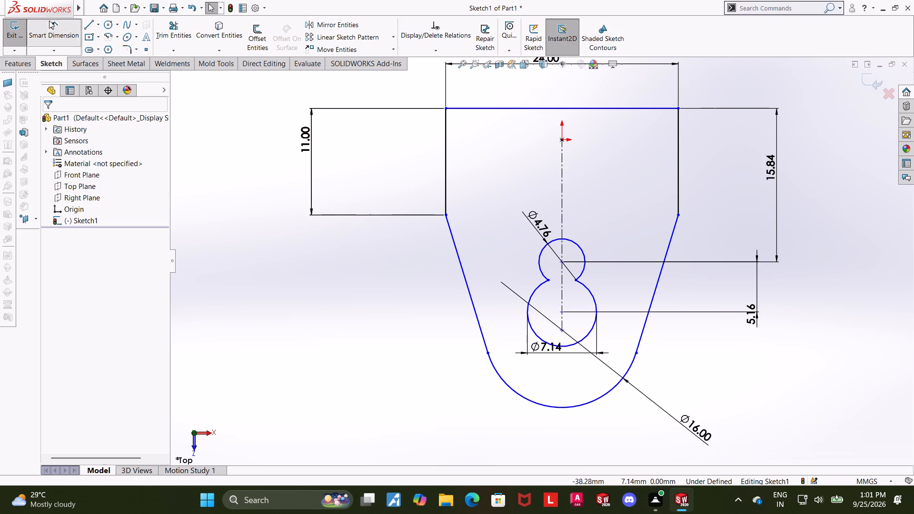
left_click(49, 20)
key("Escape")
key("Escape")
Add a Coincident relation between the plate's top edge and the sketch origin.
left_click(577, 108)
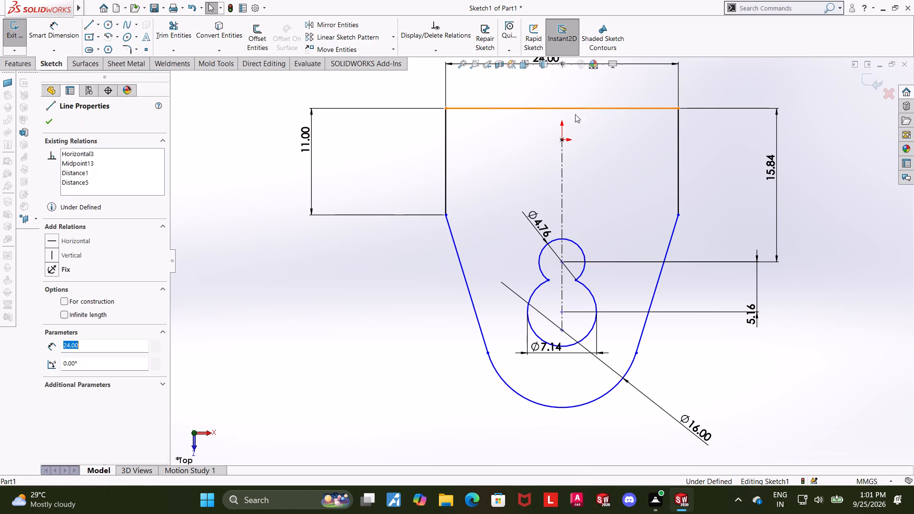
left_click(562, 139, "ctrl")
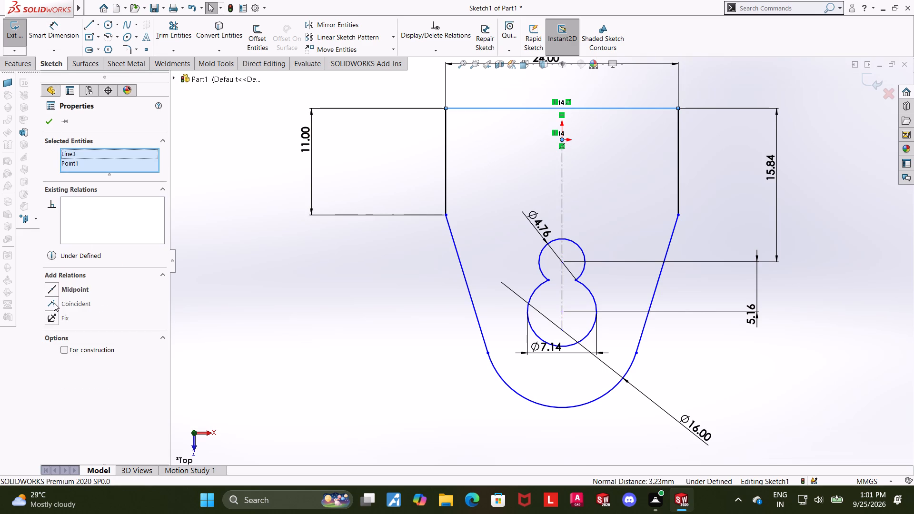
left_click(54, 301)
left_click(49, 123)
scroll(740, 261, "up", 4)
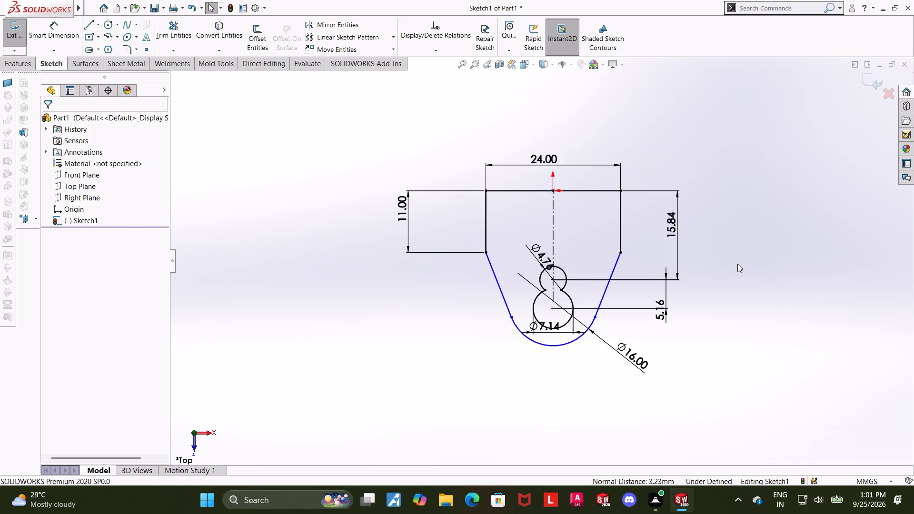
left_click(796, 294)
key("Escape")
scroll(626, 299, "down", 2)
key("Escape")
key("Escape")
key("Escape")
scroll(559, 277, "down", 2)
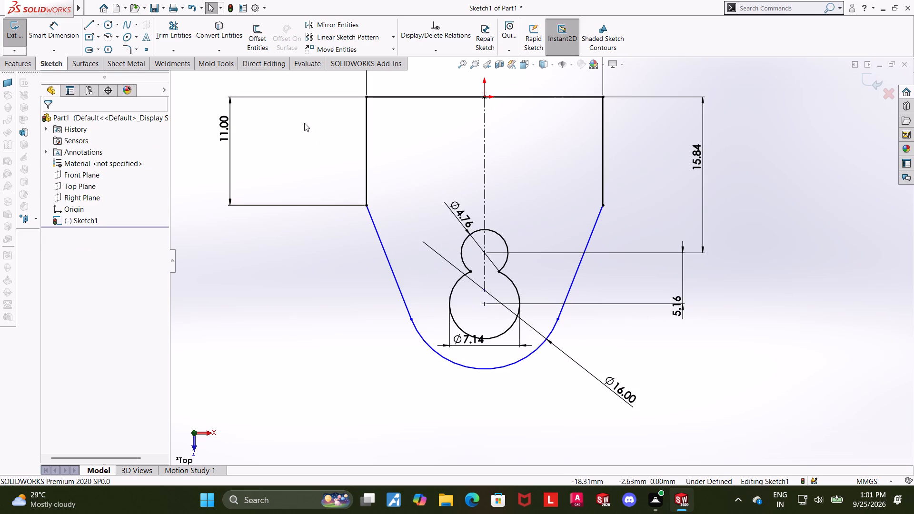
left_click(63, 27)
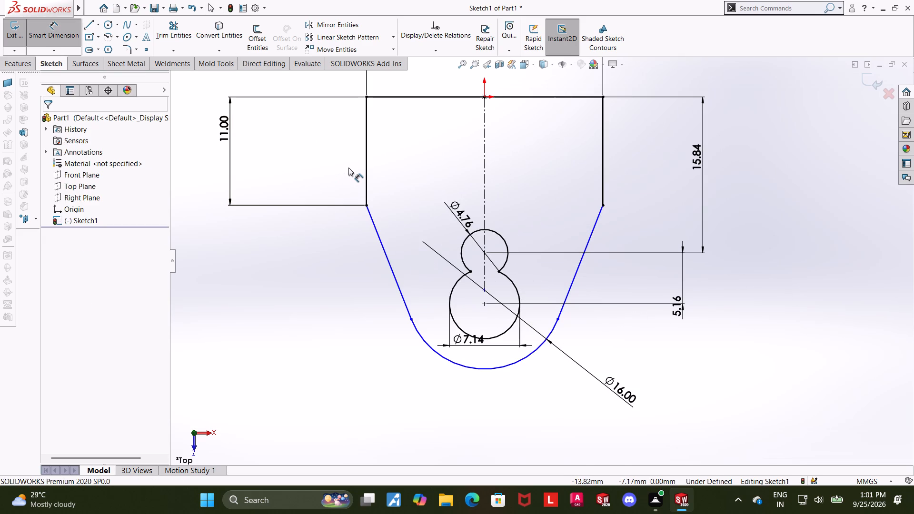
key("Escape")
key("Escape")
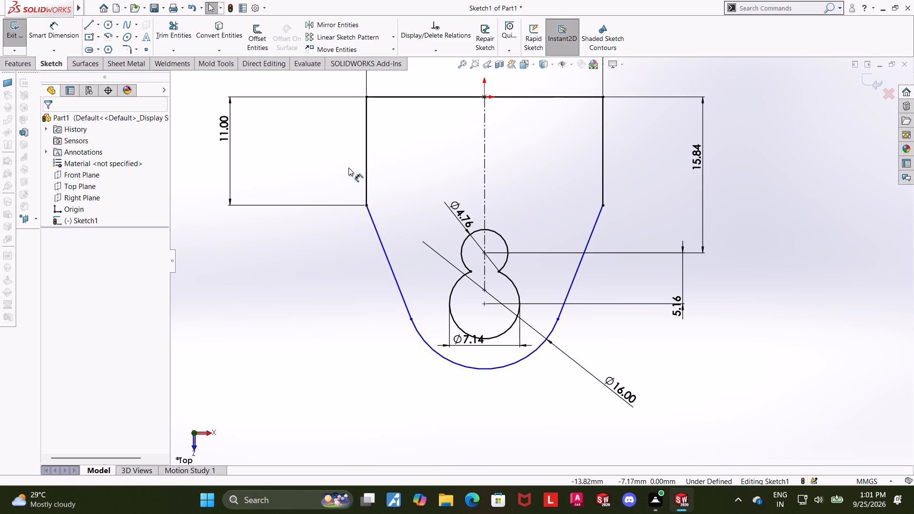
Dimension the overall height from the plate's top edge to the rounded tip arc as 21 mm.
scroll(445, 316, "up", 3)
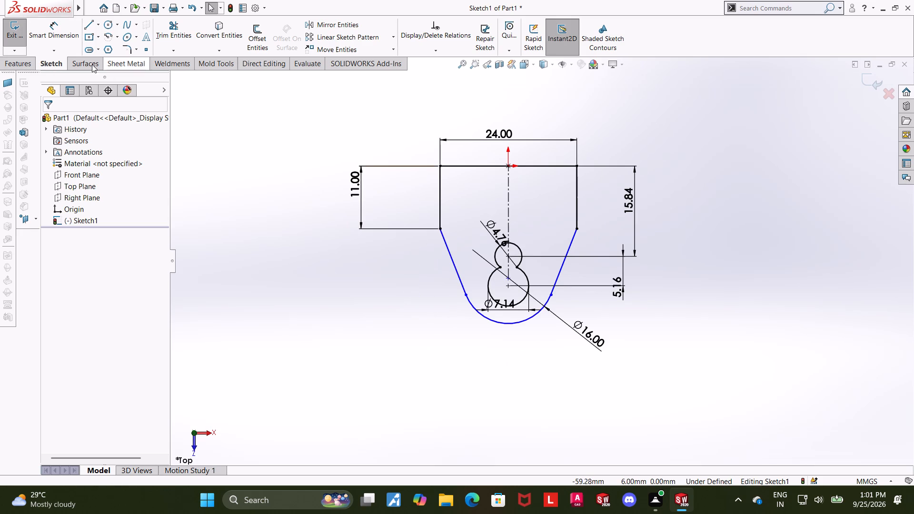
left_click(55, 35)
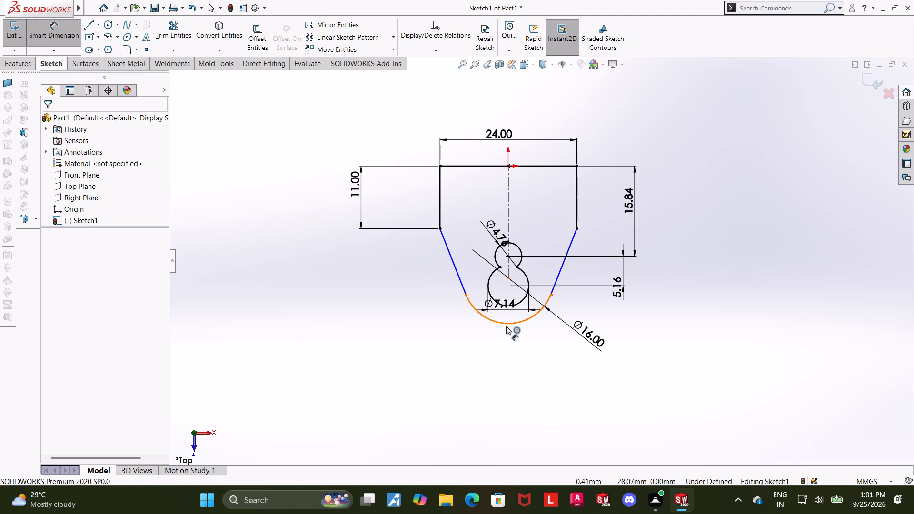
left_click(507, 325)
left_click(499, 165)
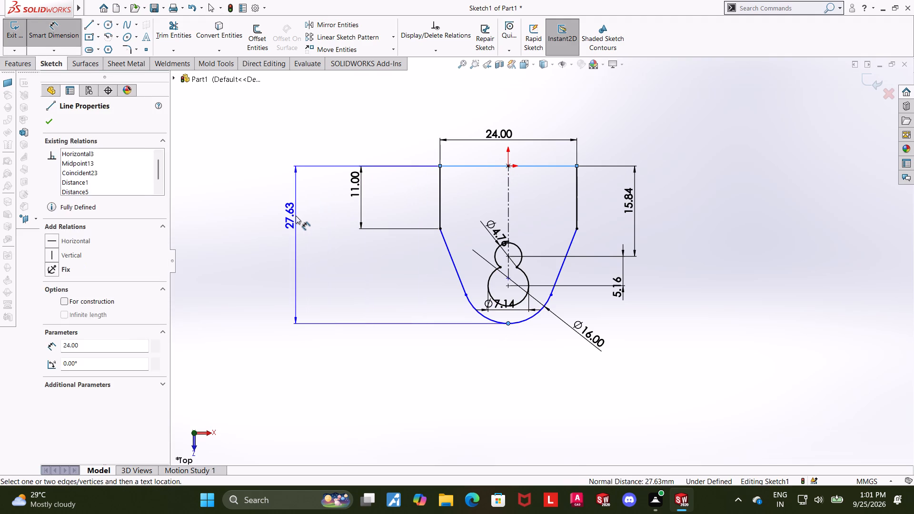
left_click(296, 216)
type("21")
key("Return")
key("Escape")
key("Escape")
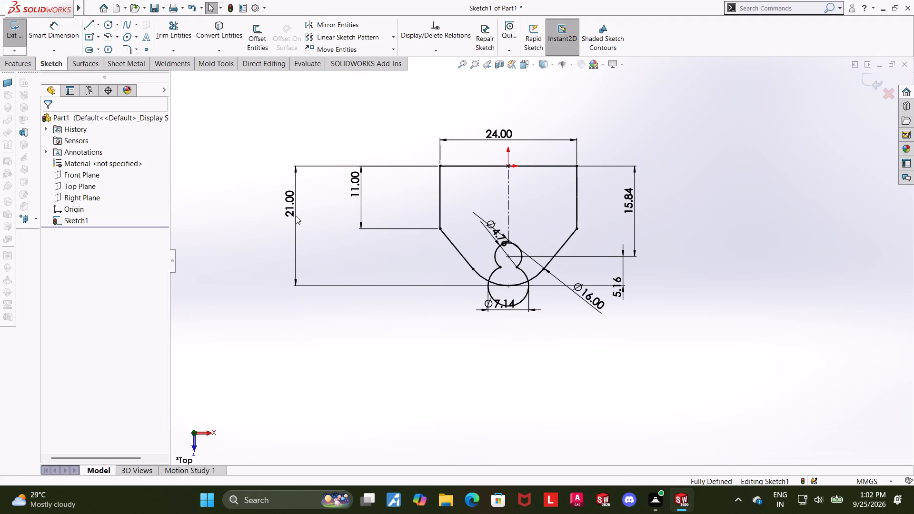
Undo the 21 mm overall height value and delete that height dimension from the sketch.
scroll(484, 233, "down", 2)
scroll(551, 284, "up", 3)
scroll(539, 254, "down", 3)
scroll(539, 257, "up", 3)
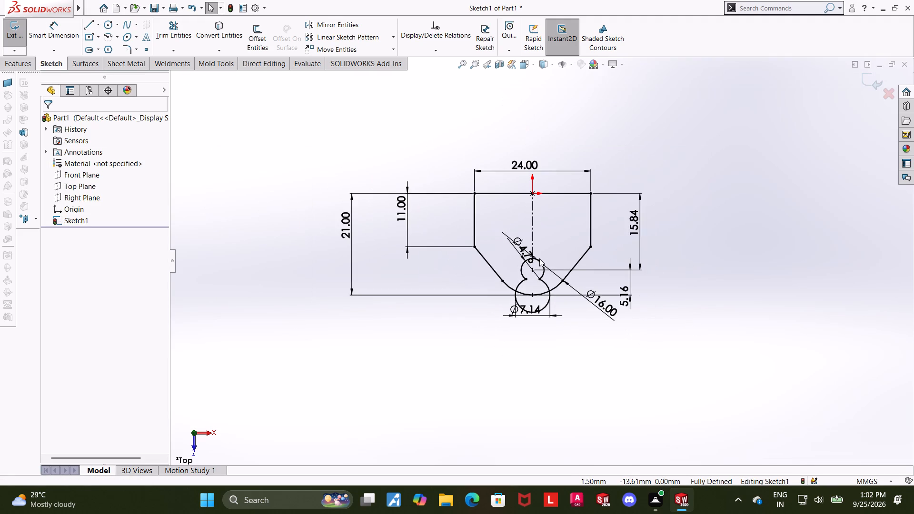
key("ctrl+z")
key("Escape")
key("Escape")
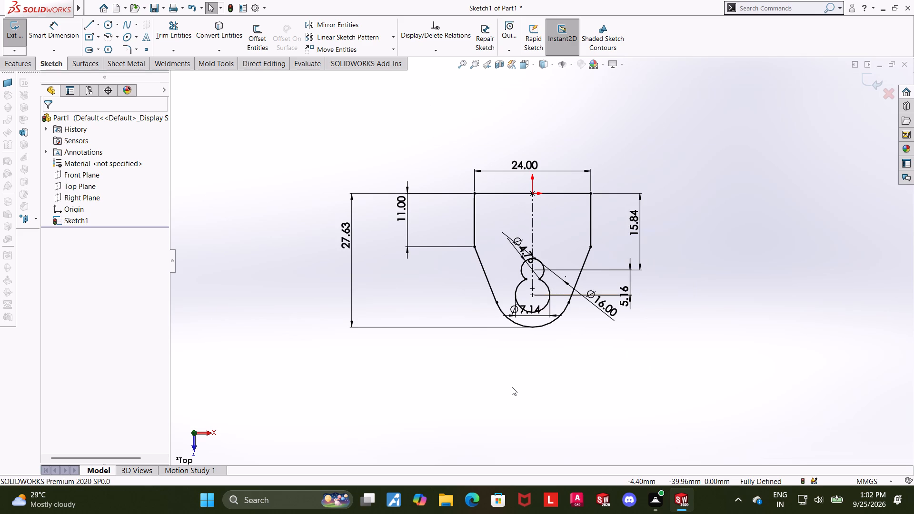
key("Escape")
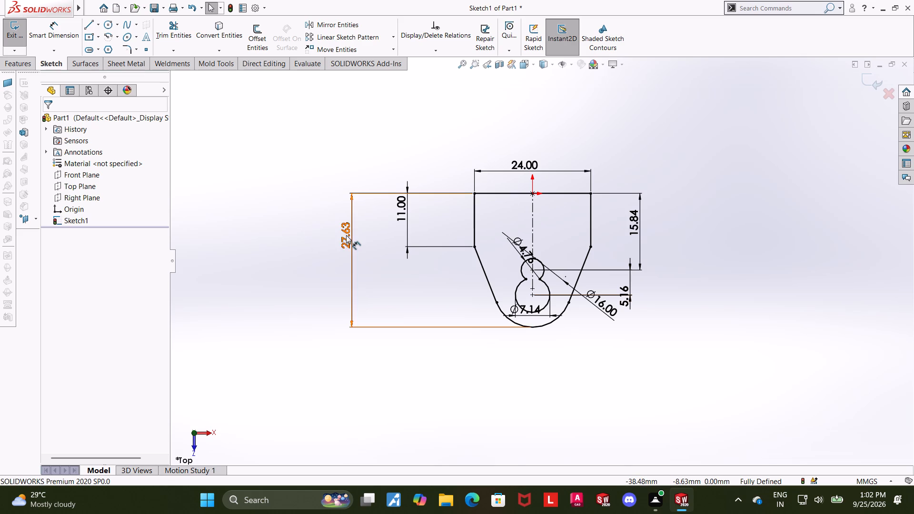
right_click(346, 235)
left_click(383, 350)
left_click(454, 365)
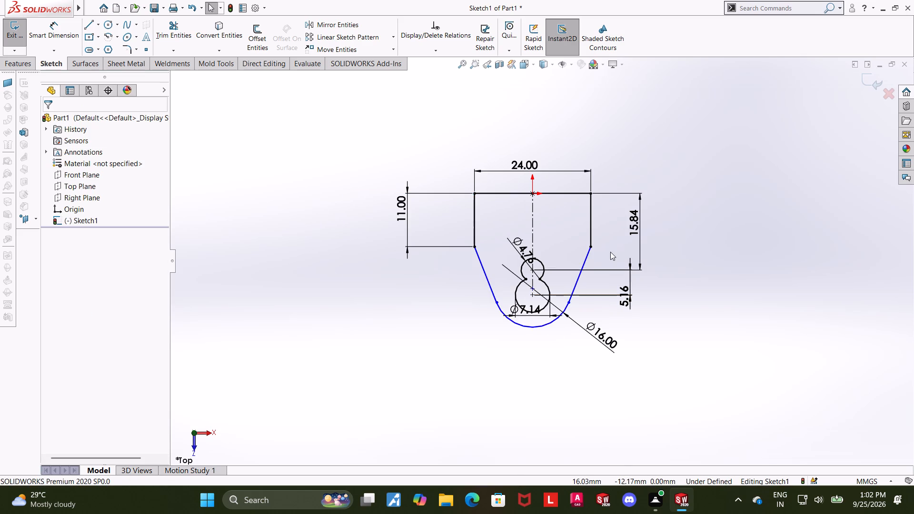
Delete the 16 mm diameter dimension from the plate's rounded tip arc.
scroll(610, 252, "down", 2)
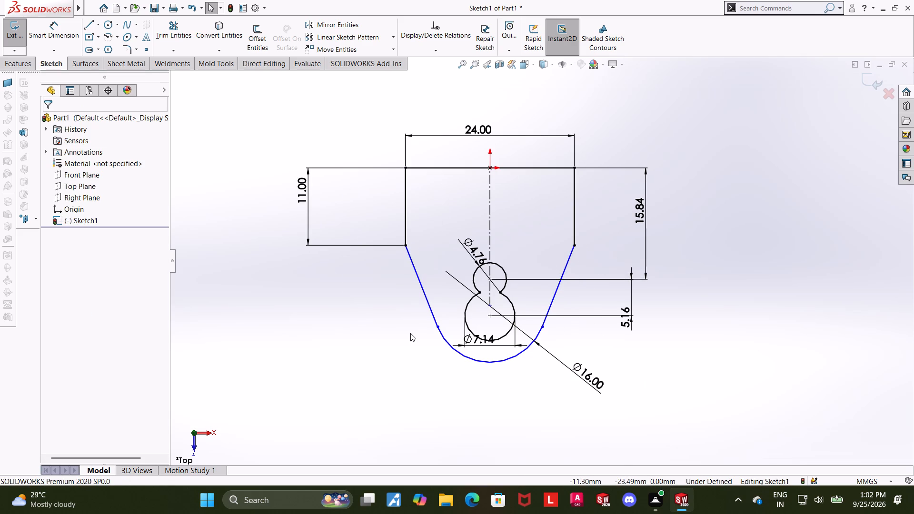
left_click(410, 333)
left_click_drag(586, 379, 573, 386)
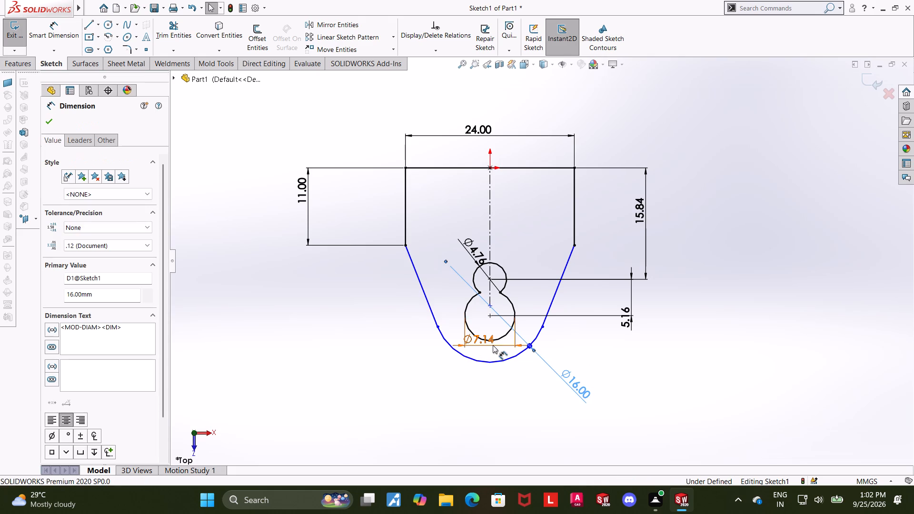
right_click(571, 373)
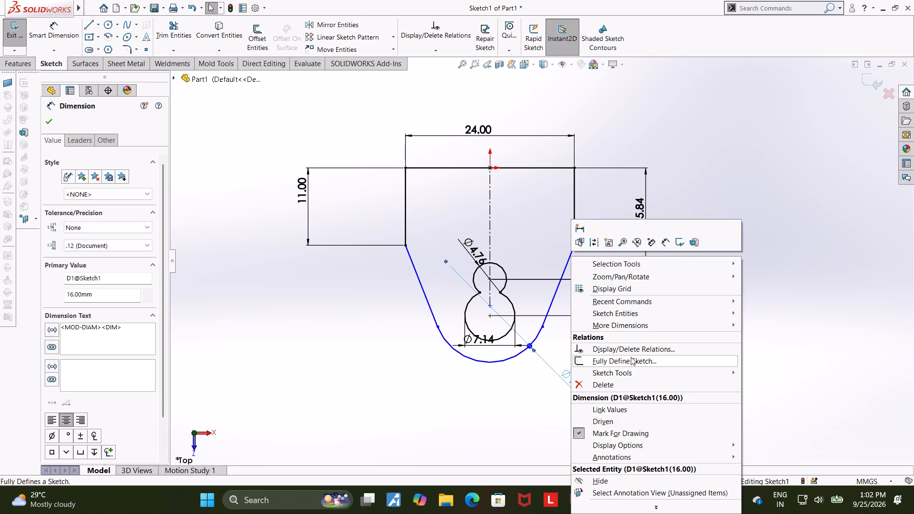
left_click(620, 384)
Dimension the plate's rounded tip arc with a radius of 8 mm.
left_click(46, 42)
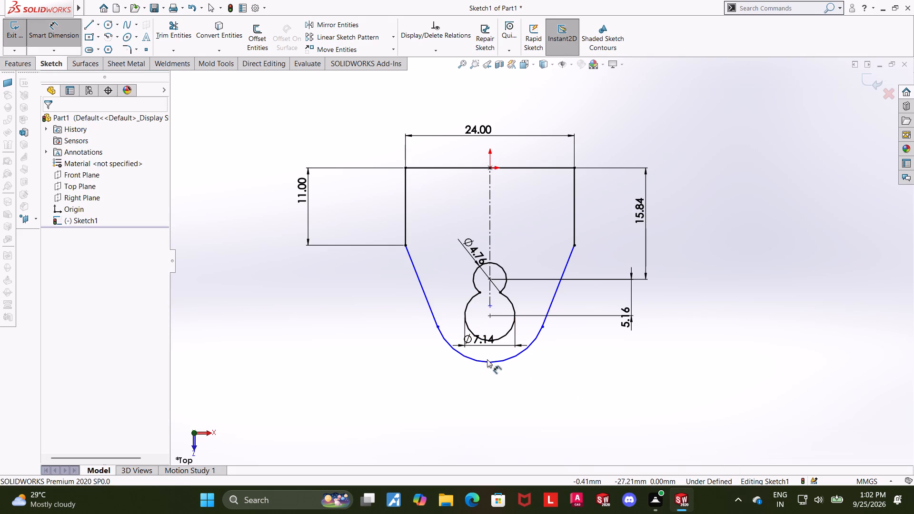
left_click(489, 362)
left_click(505, 399)
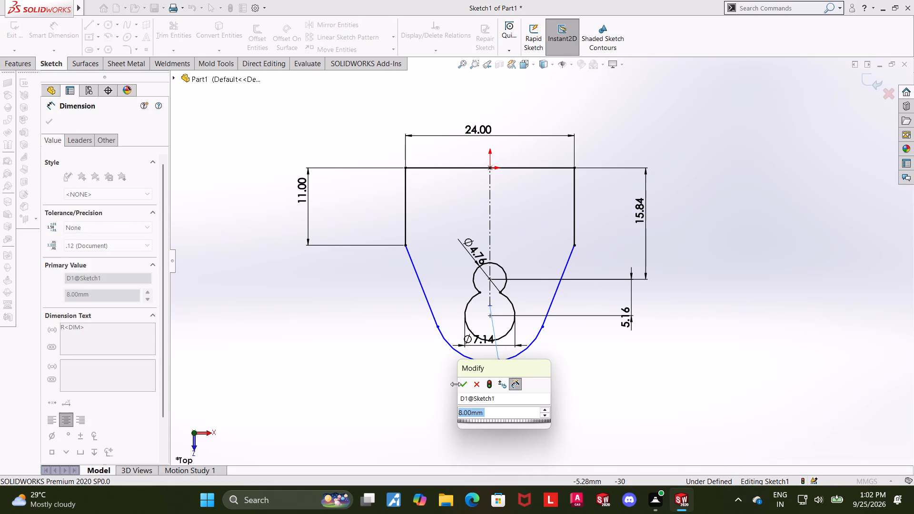
left_click(464, 388)
left_click(629, 393)
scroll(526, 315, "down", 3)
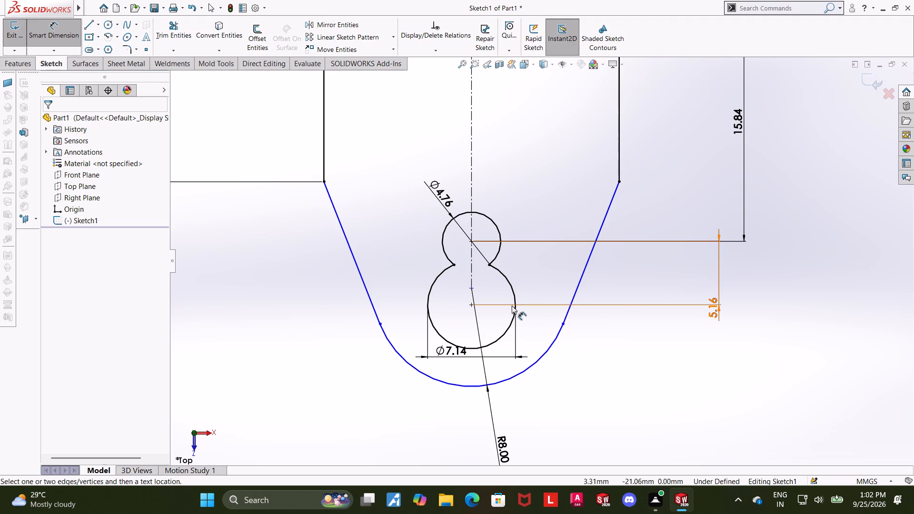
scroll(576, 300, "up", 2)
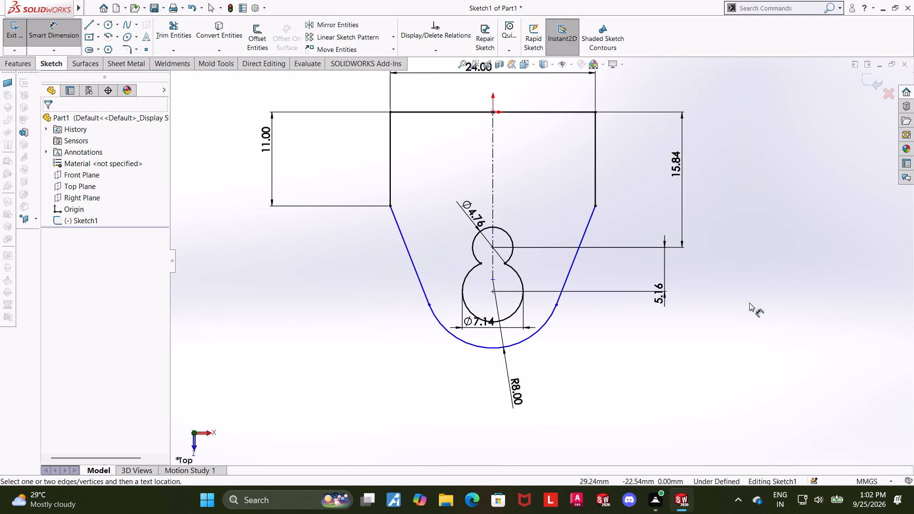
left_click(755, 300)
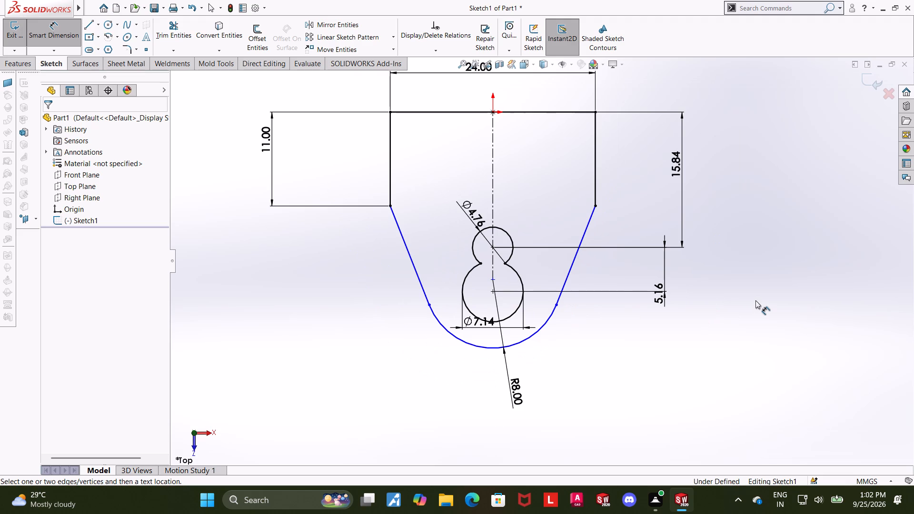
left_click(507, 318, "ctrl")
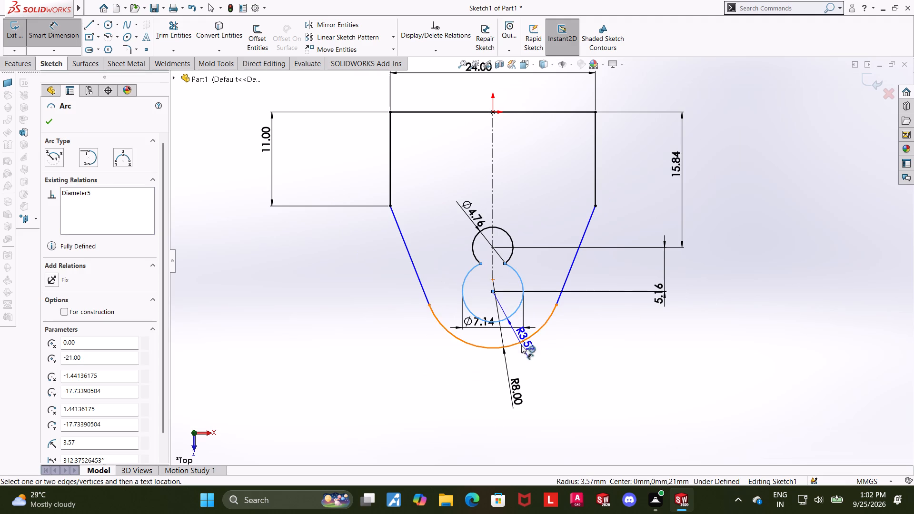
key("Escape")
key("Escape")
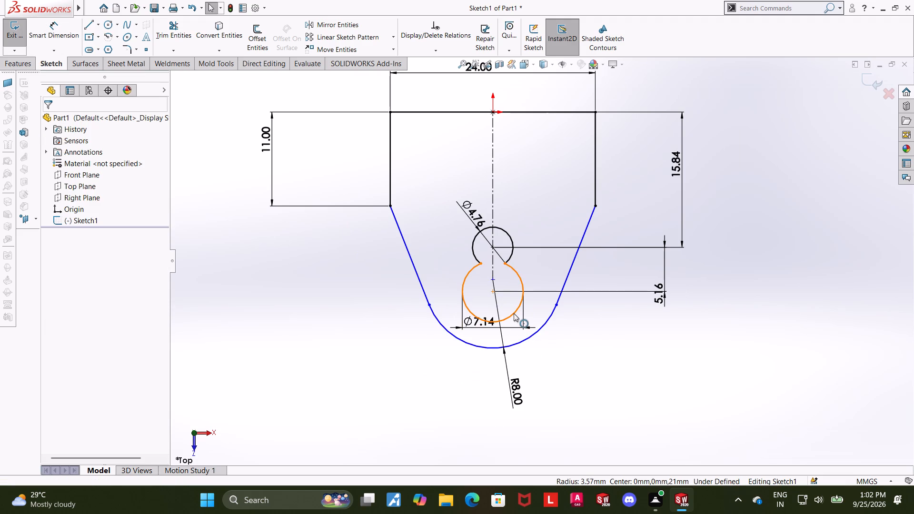
Make the R8 rounded tip arc concentric with the 7.14 mm keyhole arc.
left_click(512, 314, "ctrl")
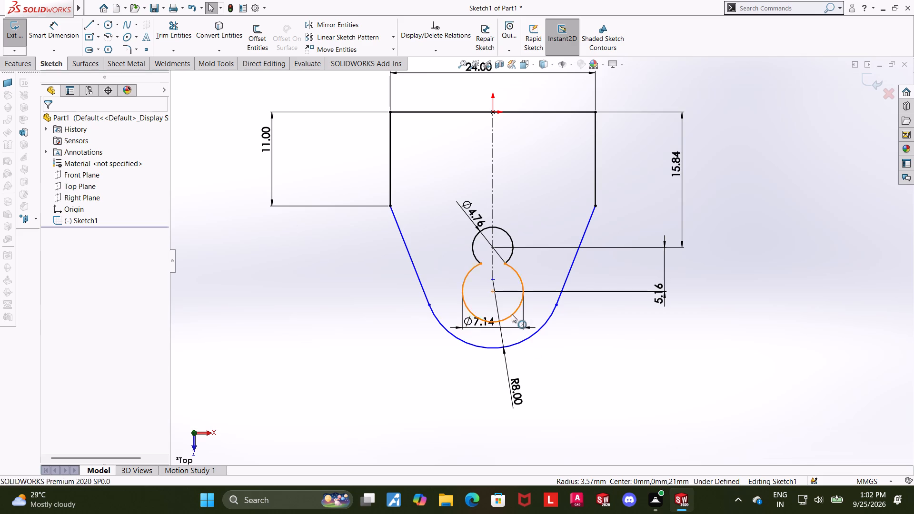
left_click(524, 341, "ctrl")
left_click(48, 320)
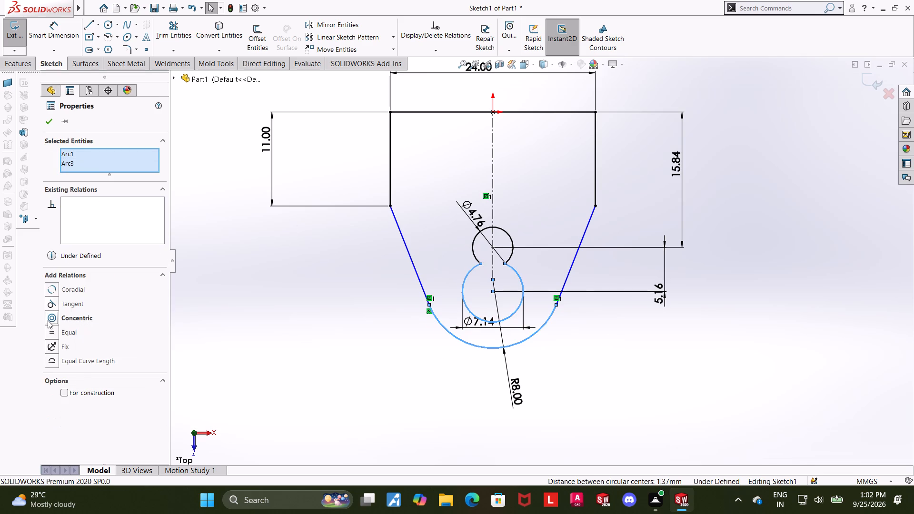
left_click(43, 122)
left_click(338, 309)
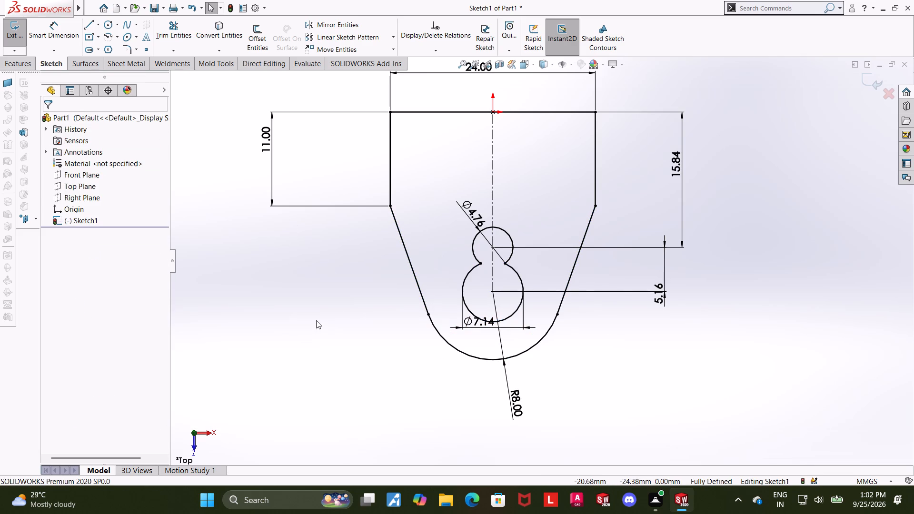
Examine the dimensioned plate profile sketch from several angles and in a straight-on view.
scroll(310, 342, "up", 1)
middle_click_drag(311, 341, 386, 404)
scroll(389, 405, "down", 1)
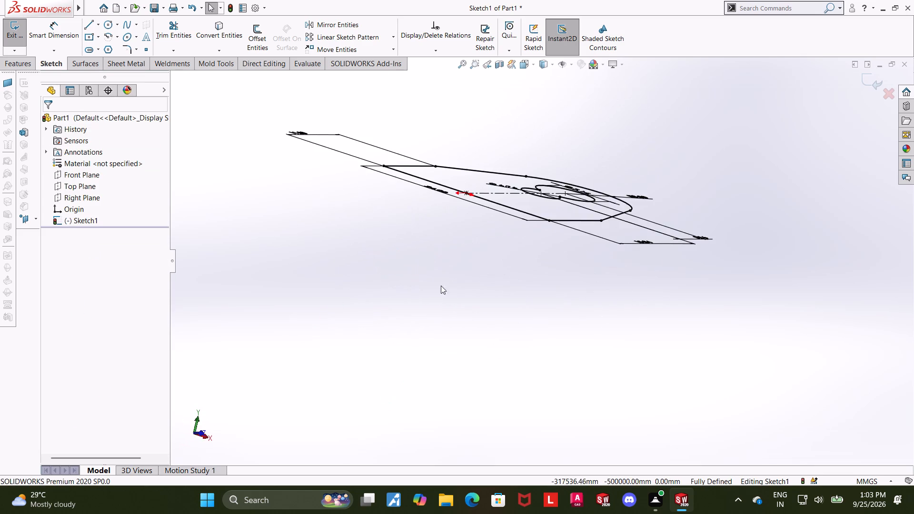
middle_click_drag(456, 243, 494, 391)
scroll(746, 145, "up", 1)
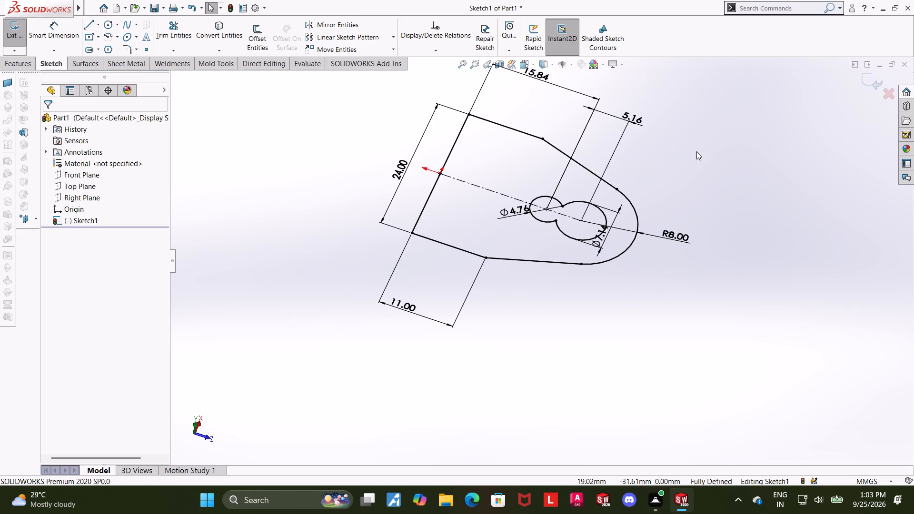
scroll(693, 169, "up", 1)
scroll(669, 168, "down", 2)
middle_click_drag(642, 203, 632, 249)
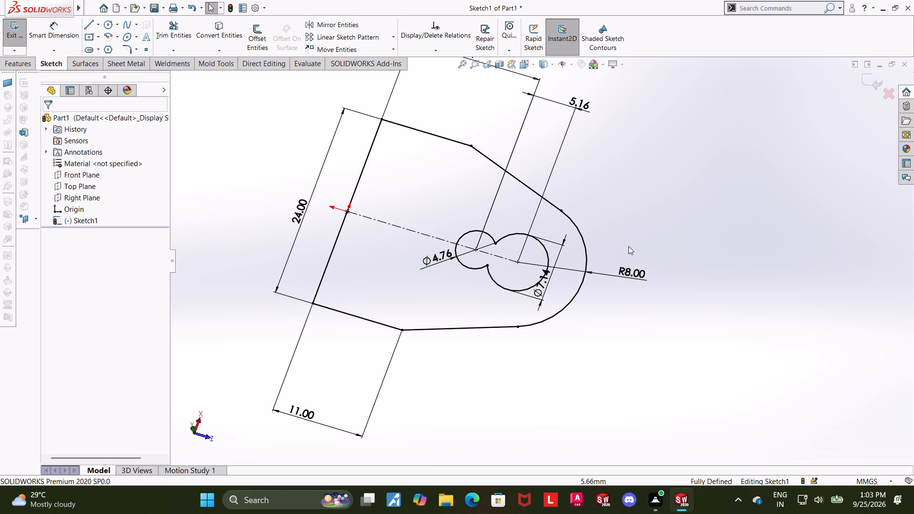
middle_click_drag(592, 203, 603, 232)
middle_click_drag(606, 232, 612, 227)
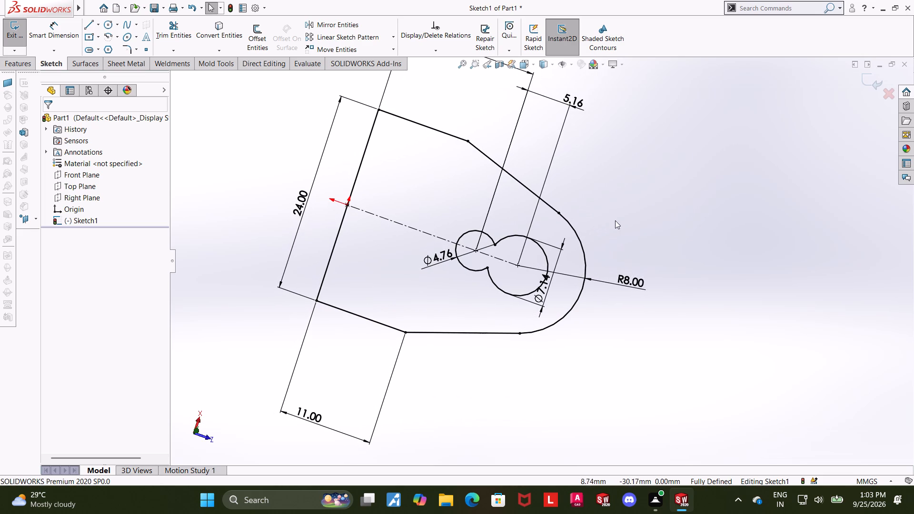
left_click(526, 68)
left_click(425, 285)
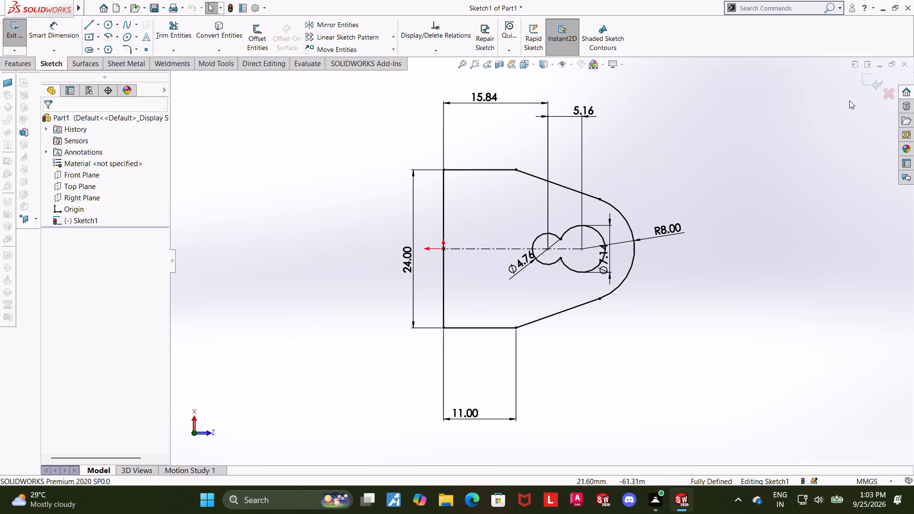
Exit the sketch and turn the plate profile into a sheet-metal base flange with a thickness of 1 mm.
left_click(863, 79)
middle_click_drag(735, 255, 741, 218)
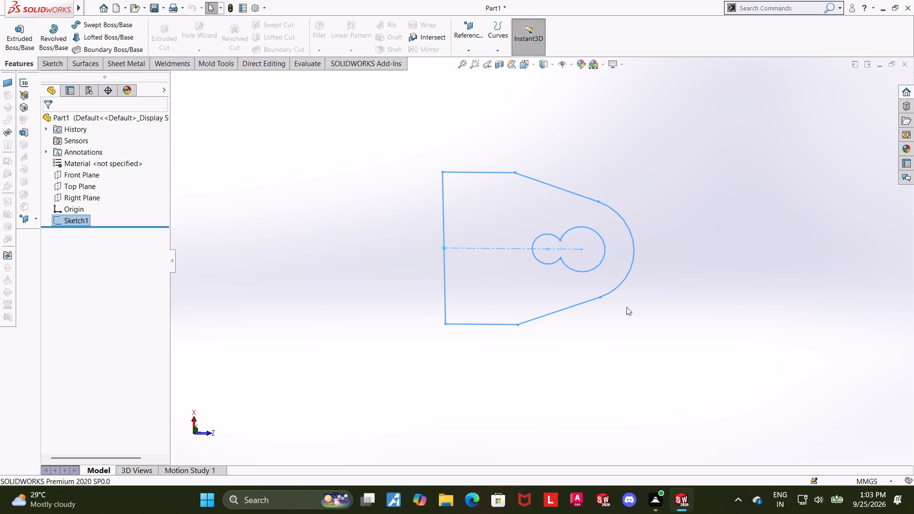
middle_click_drag(607, 311, 607, 241)
scroll(606, 236, "down", 1)
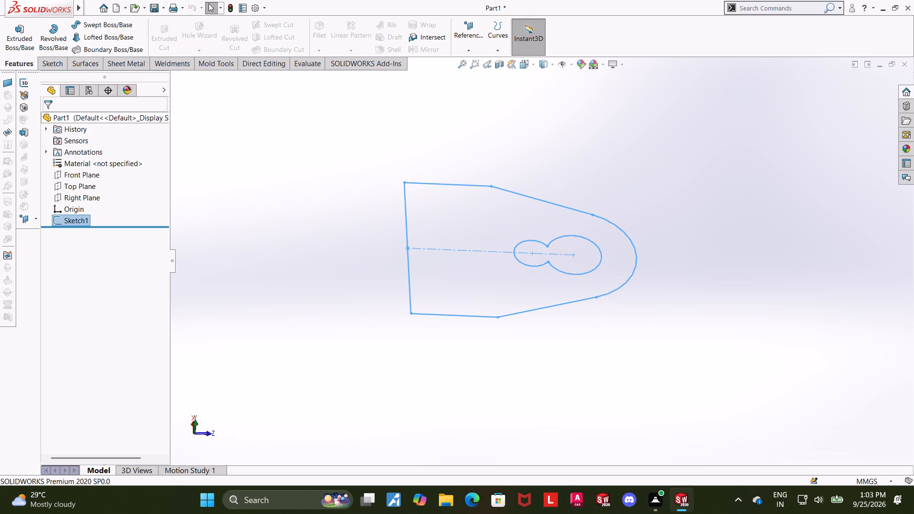
left_click(114, 66)
left_click(22, 30)
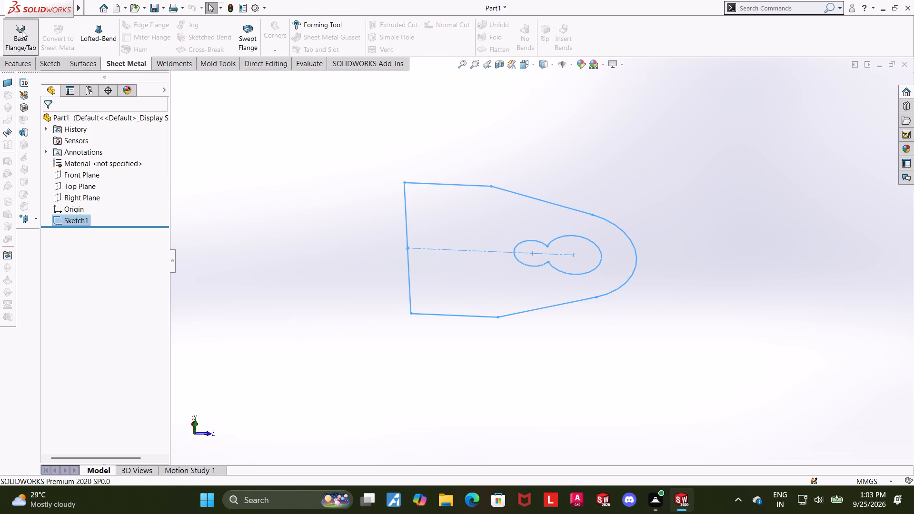
left_click_drag(114, 223, 34, 217)
key("1")
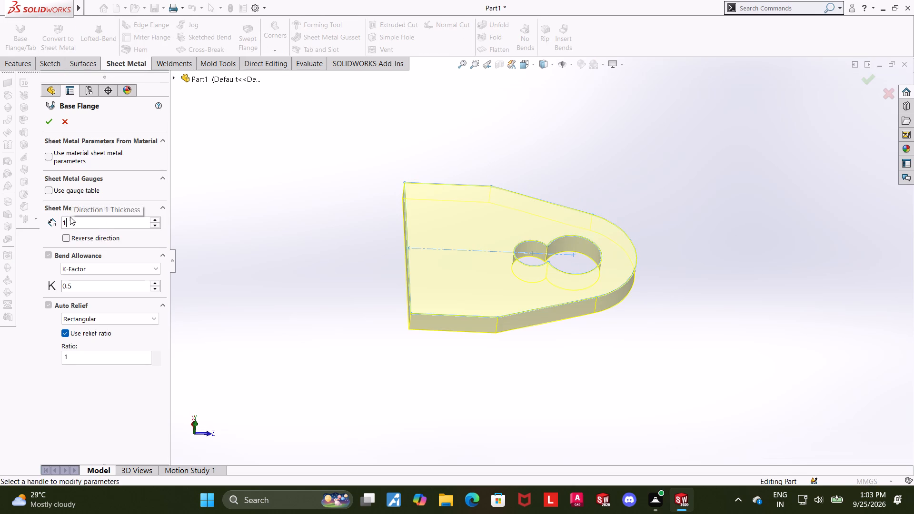
key("Return")
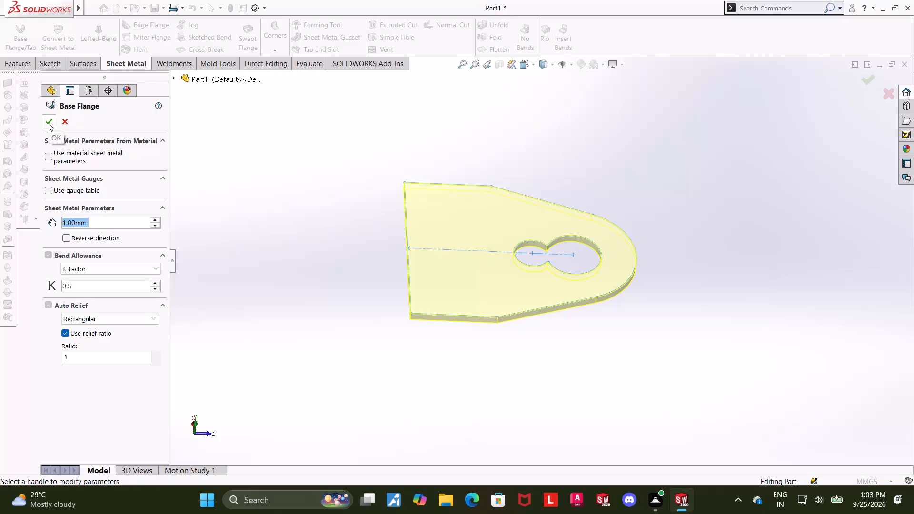
left_click(49, 123)
left_click(274, 275)
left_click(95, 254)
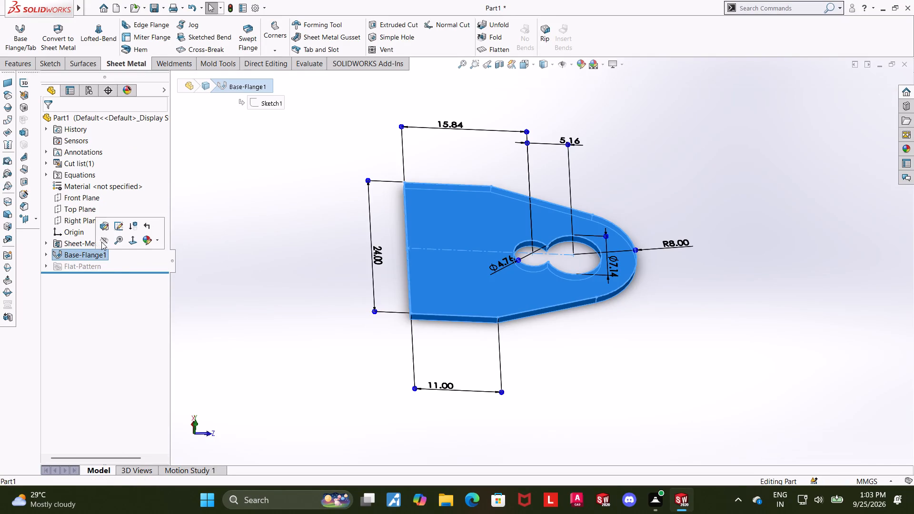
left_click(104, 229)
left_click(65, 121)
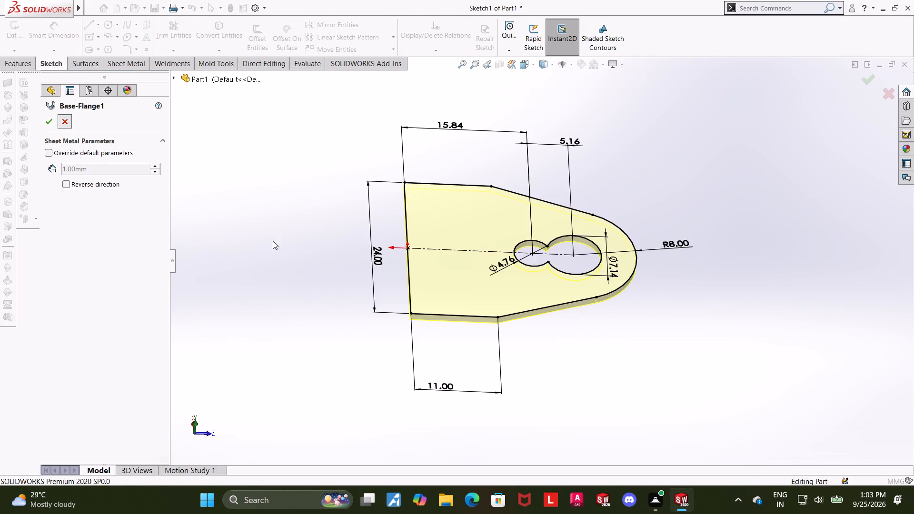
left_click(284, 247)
Examine the sheet-metal plate from several angles and highlight the base flange's underlying sketch on it.
middle_click_drag(319, 265, 294, 252)
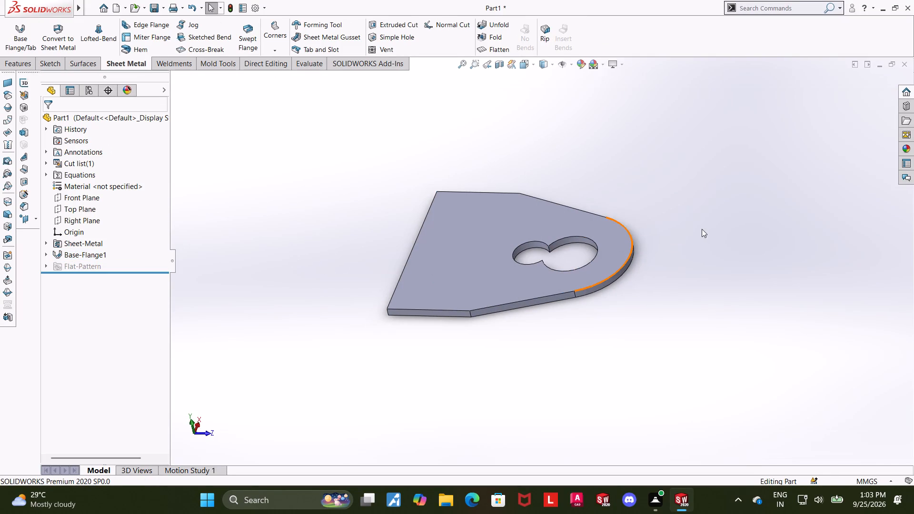
scroll(696, 229, "down", 2)
middle_click_drag(657, 253, 659, 274)
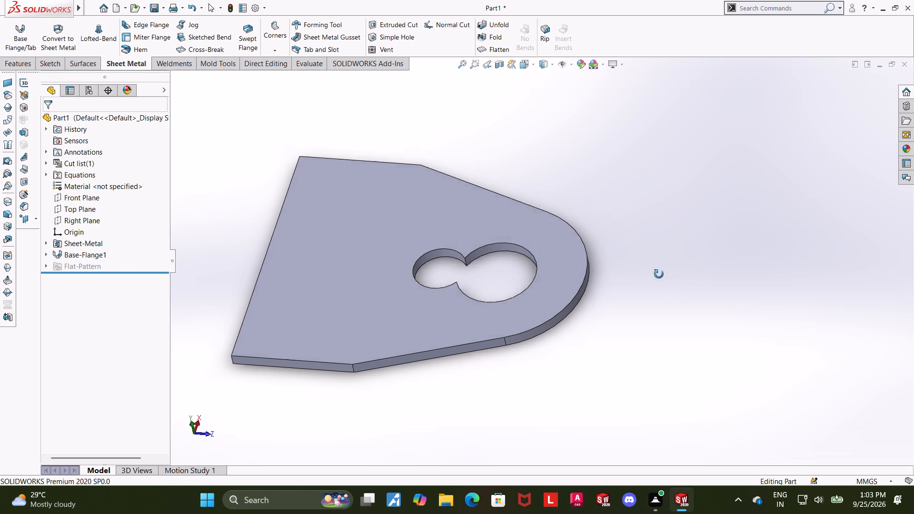
middle_click_drag(659, 274, 660, 315)
scroll(660, 315, "up", 1)
scroll(588, 272, "up", 3)
scroll(525, 278, "down", 1)
middle_click_drag(556, 295, 570, 303)
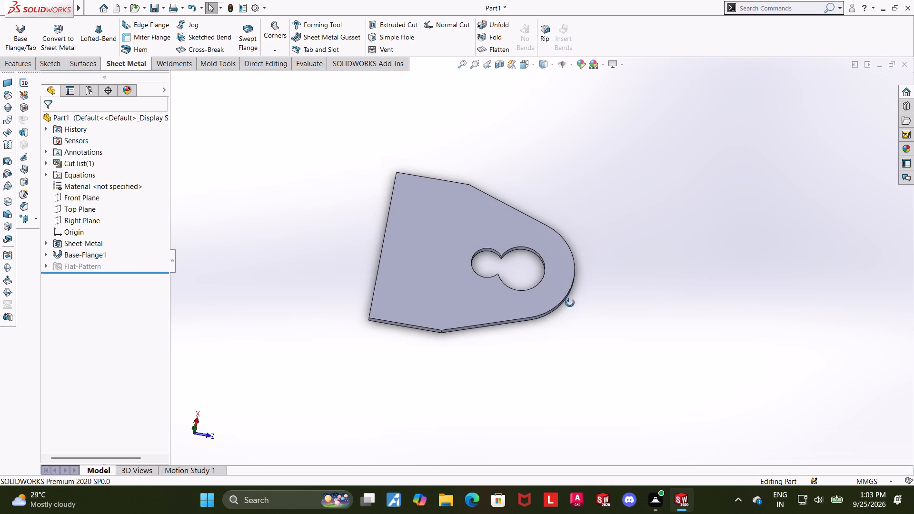
middle_click_drag(570, 303, 571, 303)
scroll(448, 321, "up", 1)
middle_click_drag(450, 298, 458, 286)
middle_click_drag(459, 287, 445, 309)
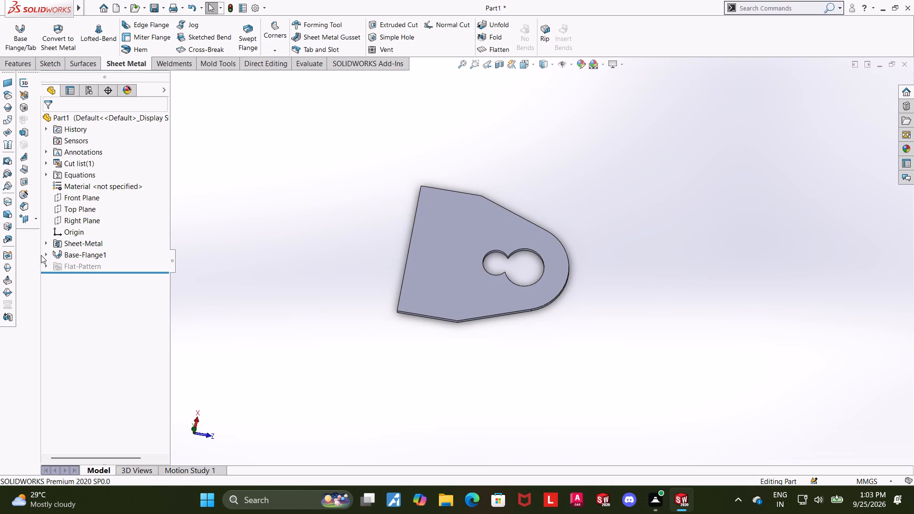
left_click(45, 255)
left_click(72, 269)
middle_click(365, 299)
middle_click(365, 299)
scroll(364, 299, "down", 1)
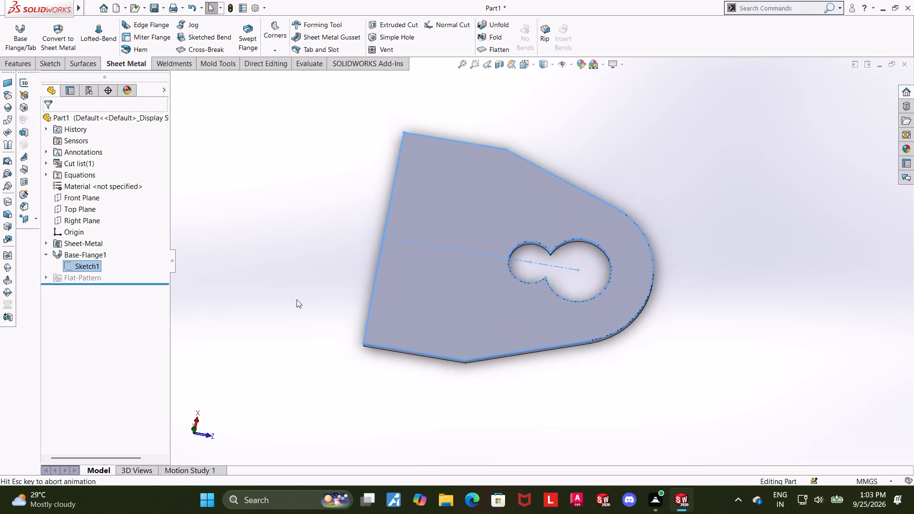
scroll(266, 268, "up", 3)
left_click(276, 268)
Set up an upward 90-degree edge flange on the plate's straight 24 mm edge with a length of 21 mm.
scroll(272, 273, "up", 1)
middle_click_drag(276, 263, 379, 196)
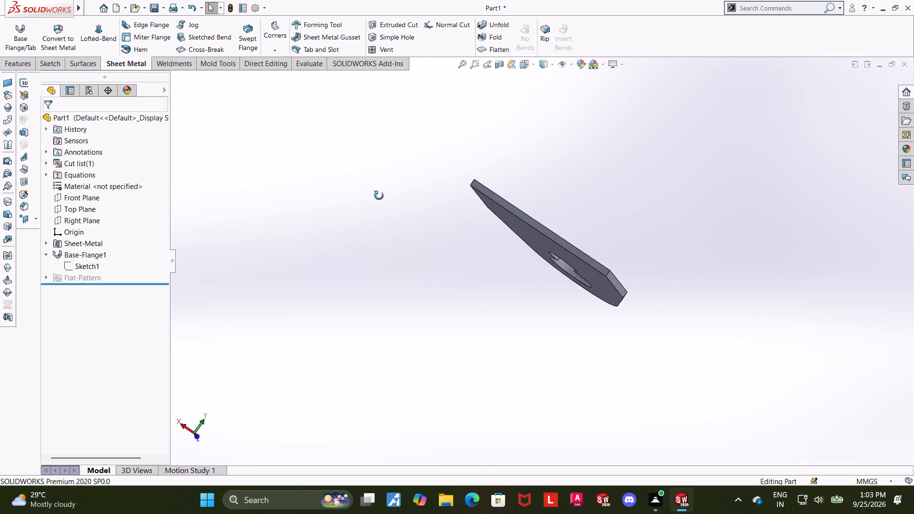
middle_click_drag(379, 196, 333, 224)
left_click(131, 28)
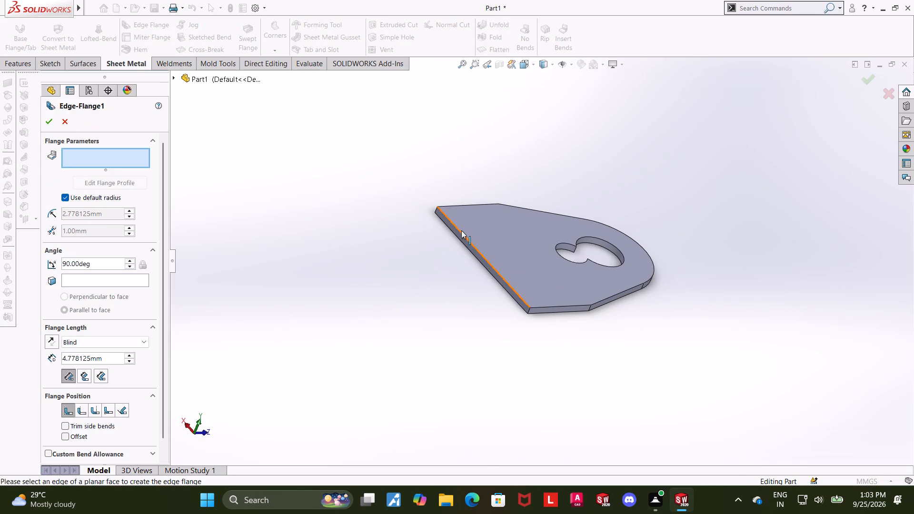
left_click(461, 230)
left_click(509, 122)
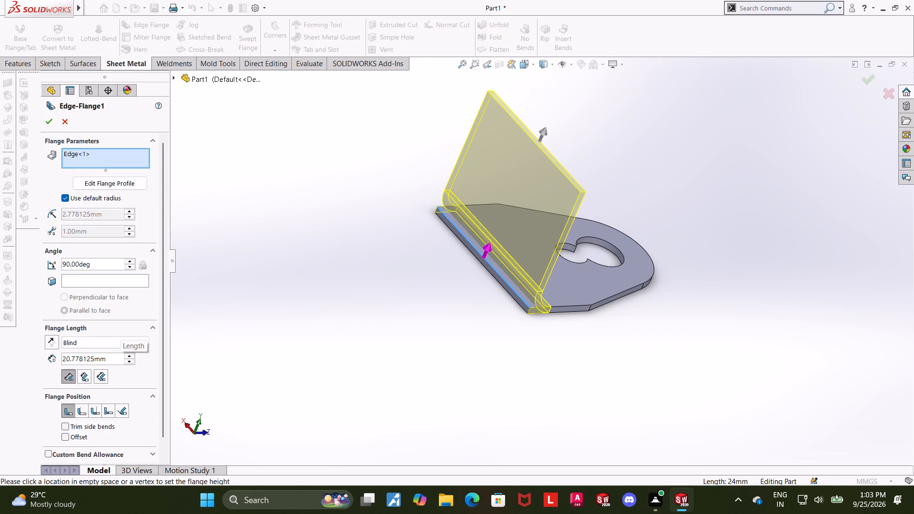
left_click_drag(119, 359, 47, 360)
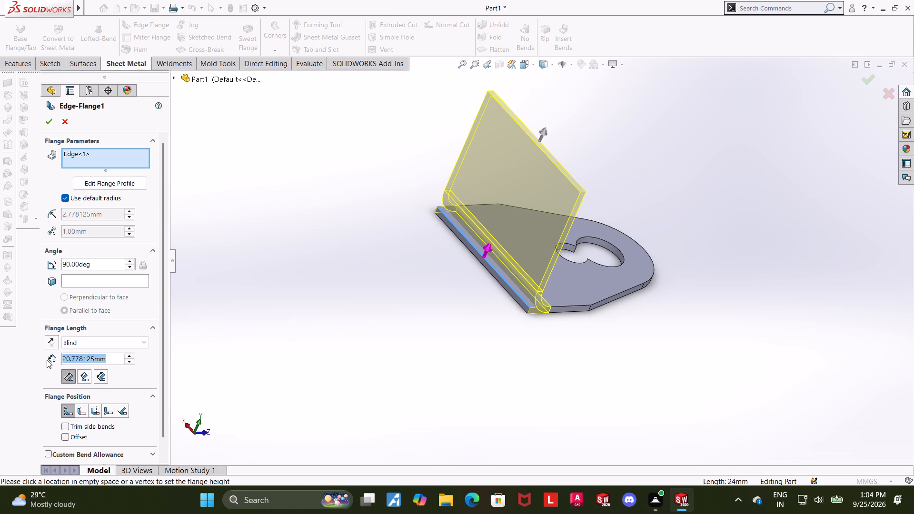
type("21")
key("Return")
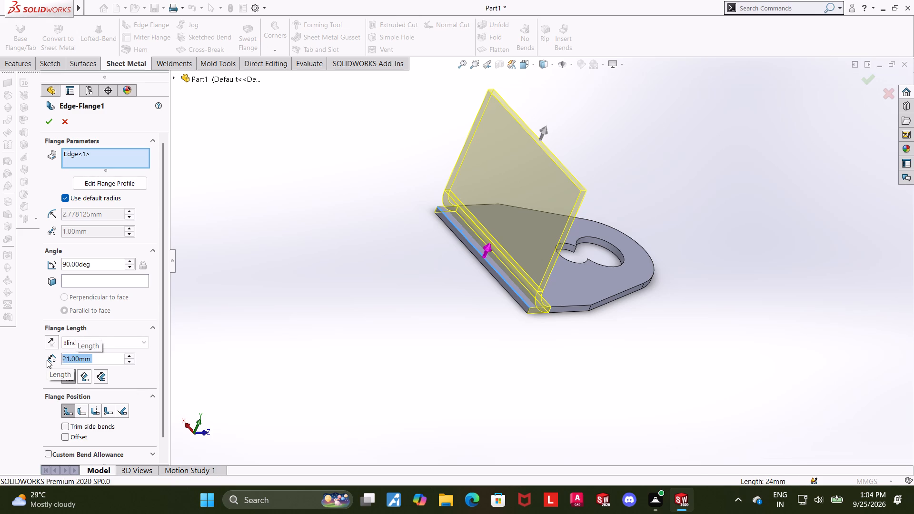
Override the edge flange's default bend radius with 2 mm.
middle_click_drag(446, 324, 387, 298)
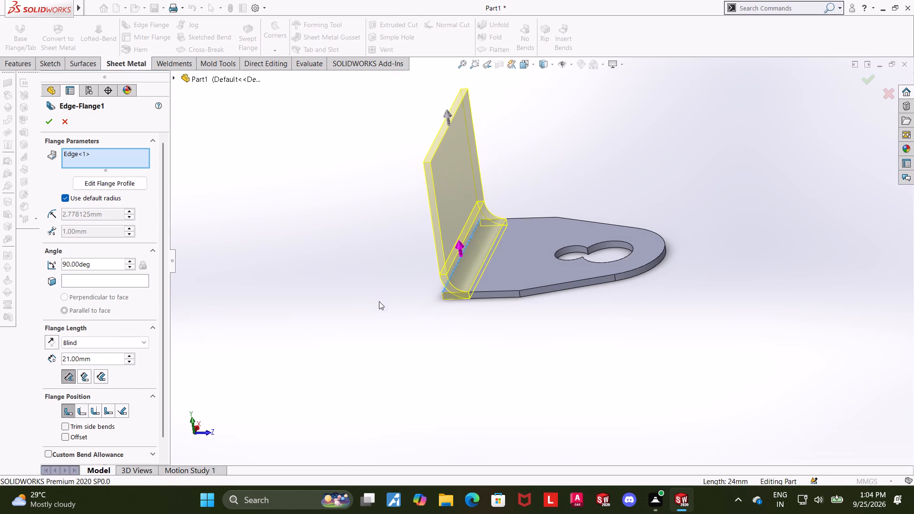
scroll(500, 220, "down", 2)
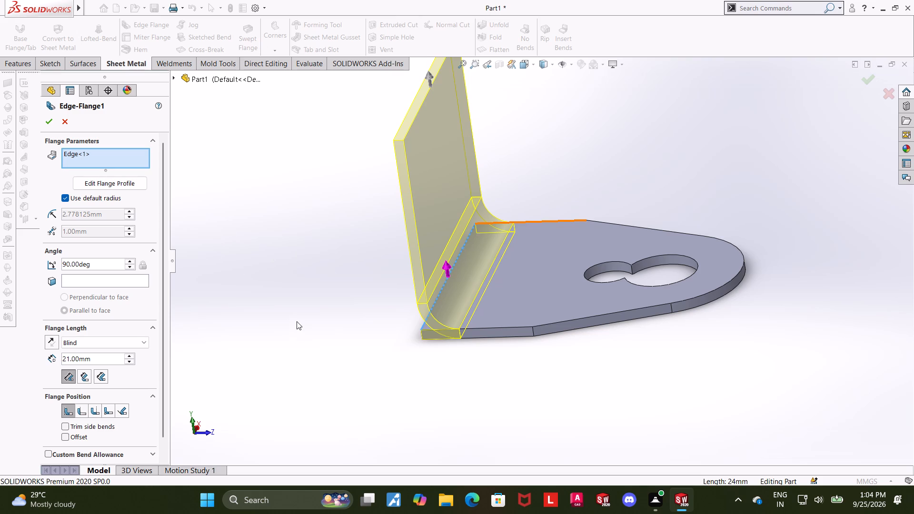
left_click(65, 198)
left_click_drag(106, 213, 14, 213)
key("2")
key("Return")
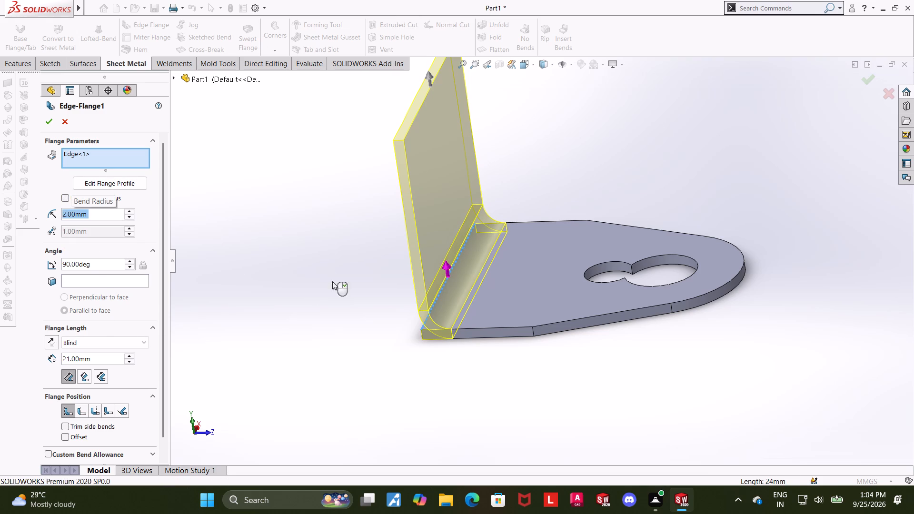
Open the edge flange's profile for editing and sketch a center rectangle about 14 mm wide, centred above the origin.
middle_click_drag(385, 344, 397, 322)
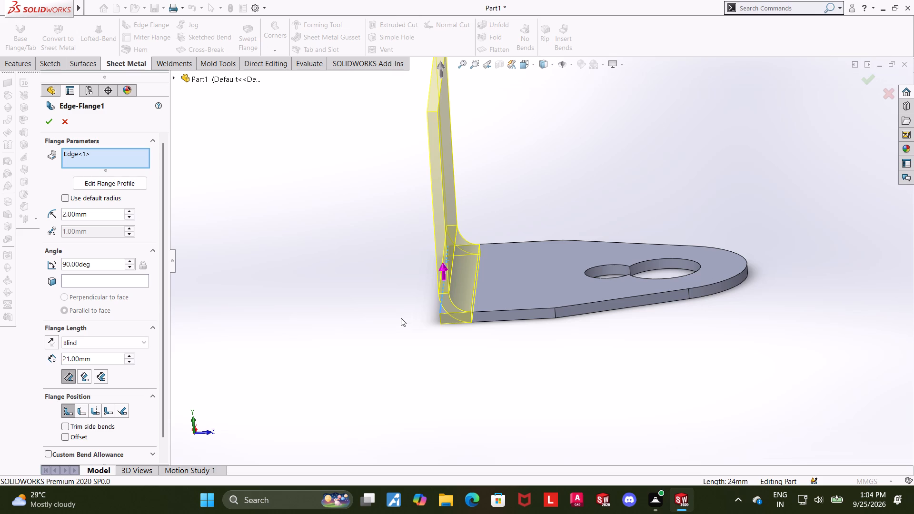
middle_click_drag(402, 313, 481, 282)
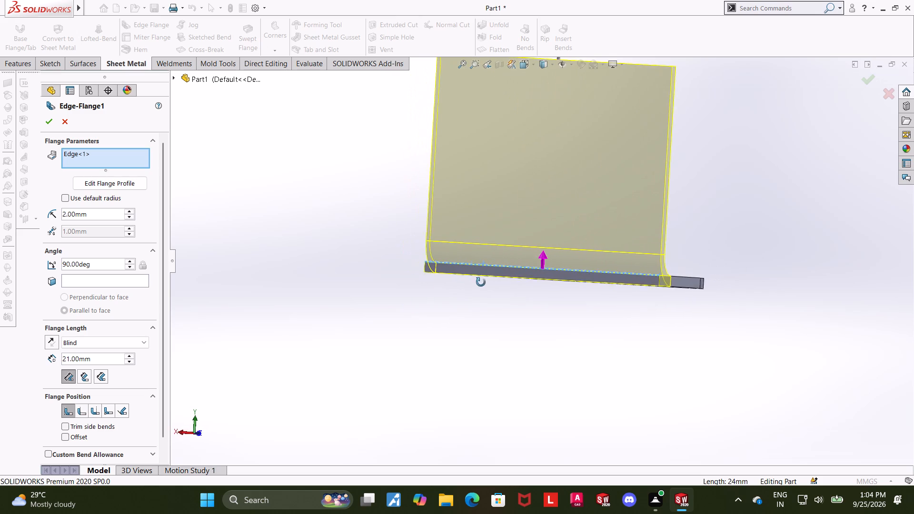
middle_click_drag(481, 282, 482, 282)
left_click(524, 66)
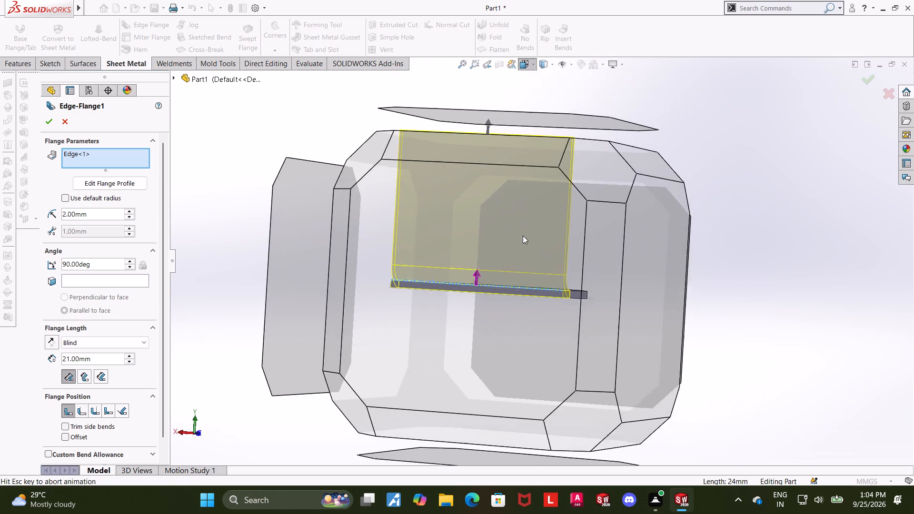
left_click(400, 281)
left_click(136, 183)
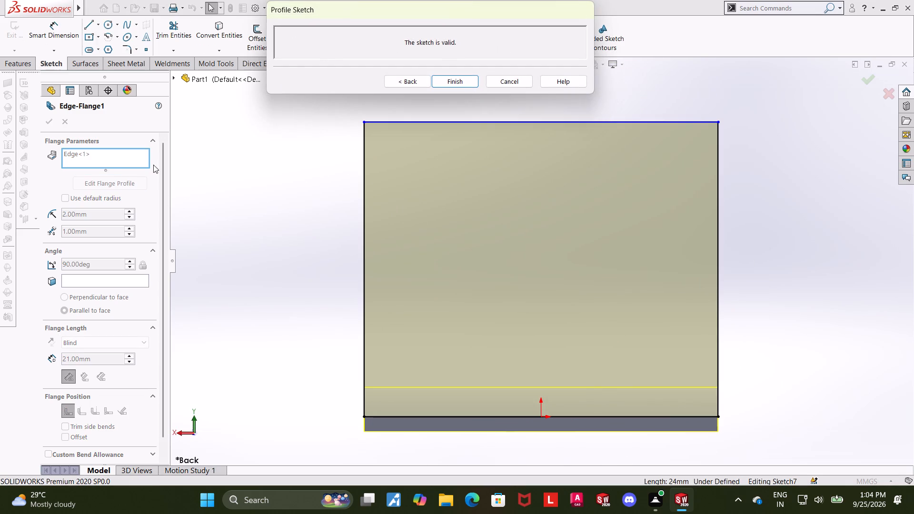
left_click(92, 36)
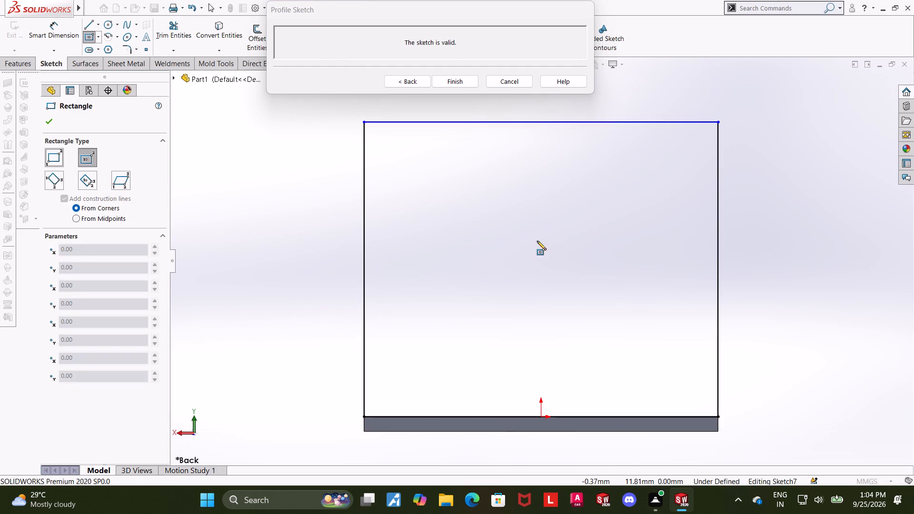
left_click(543, 224)
left_click(643, 167)
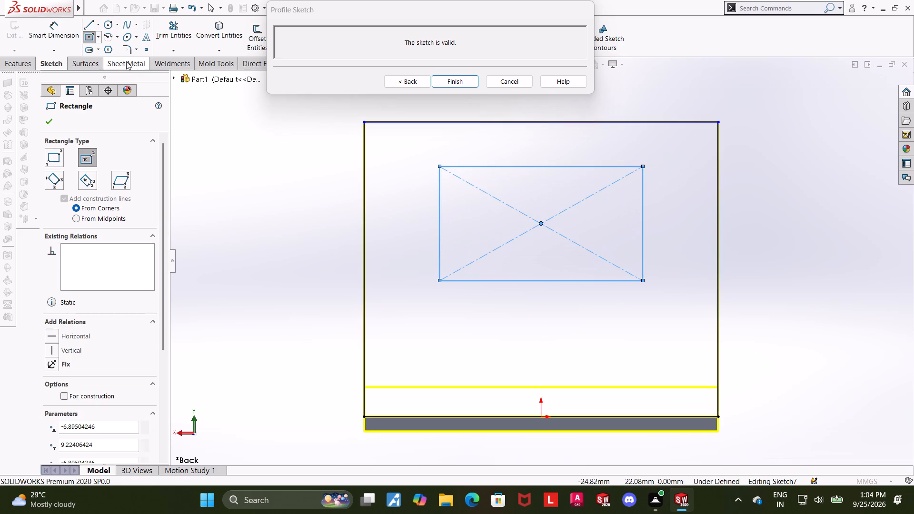
Dimension the sketched rectangle's height at 10 mm.
left_click(68, 35)
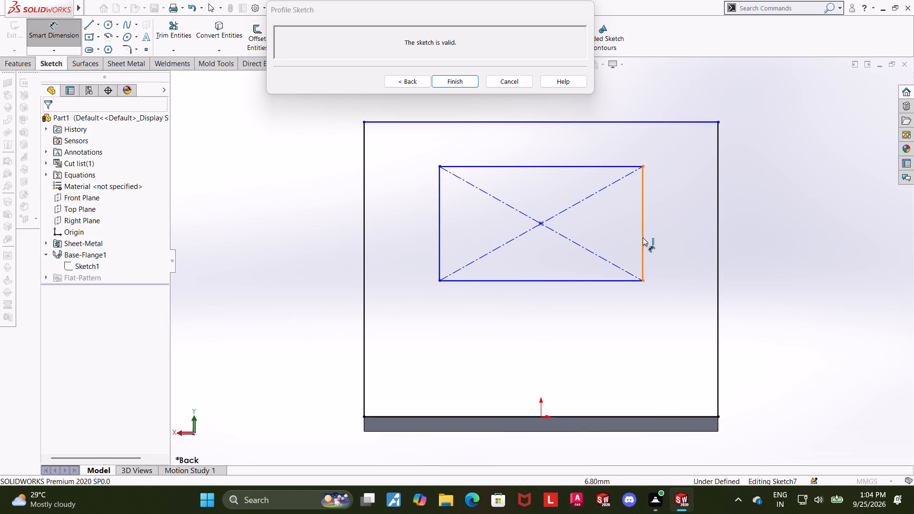
left_click(643, 236)
left_click(682, 247)
type("10")
key("Return")
key("Escape")
key("Escape")
key("Escape")
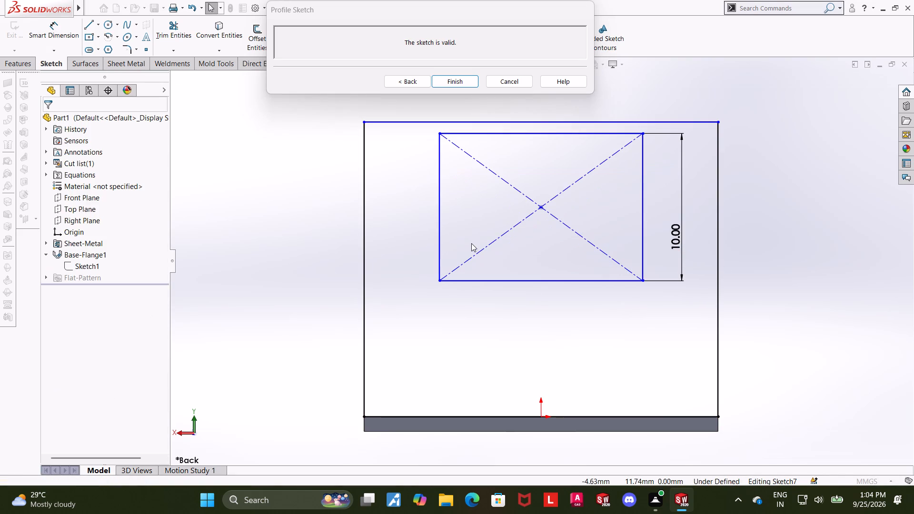
Dimension the rectangle's lower side 6 mm above the plate's bottom edge.
left_click(68, 38)
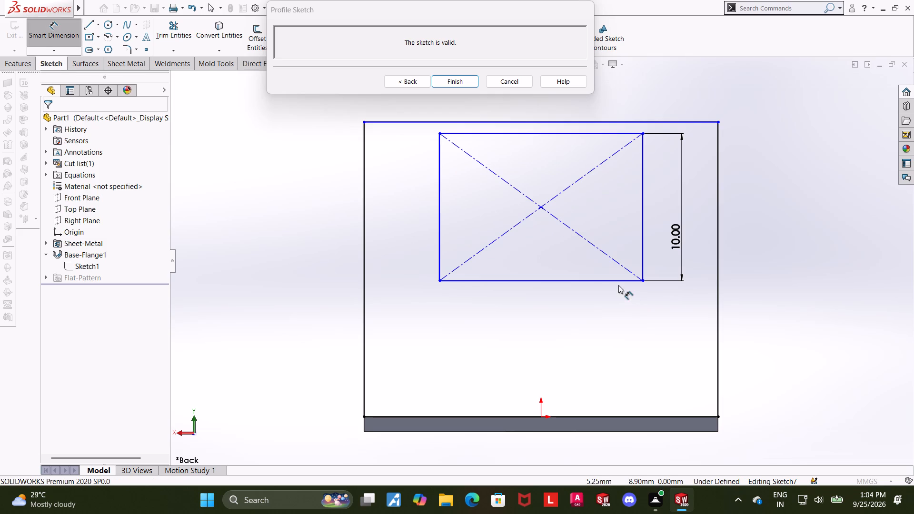
left_click(613, 282)
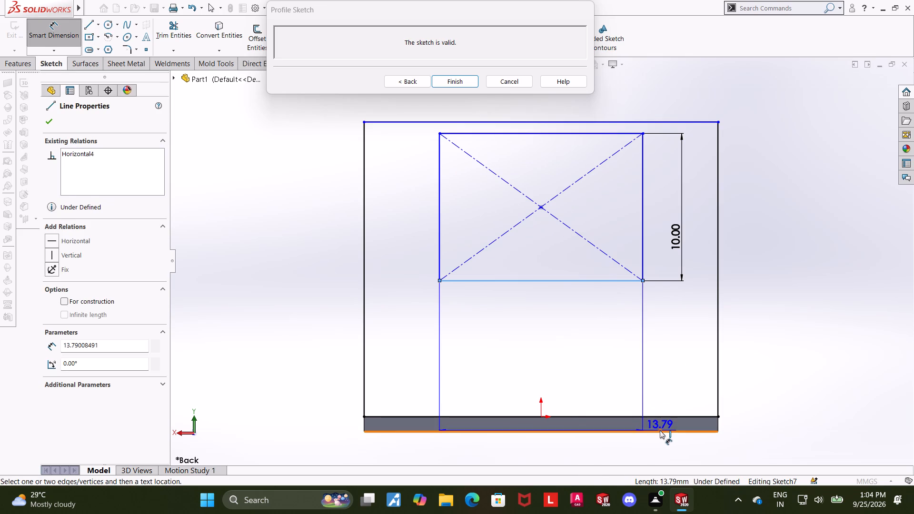
left_click(660, 430)
left_click(773, 355)
key("6")
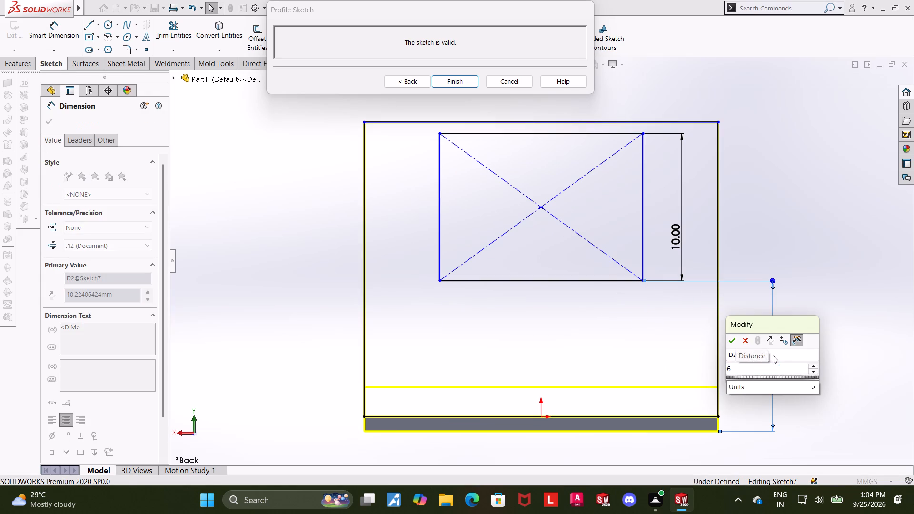
key("Return")
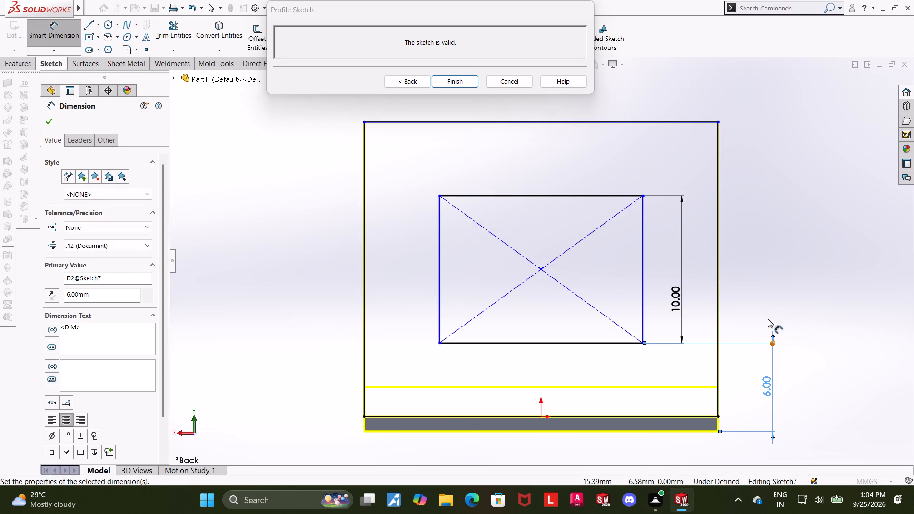
key("Escape")
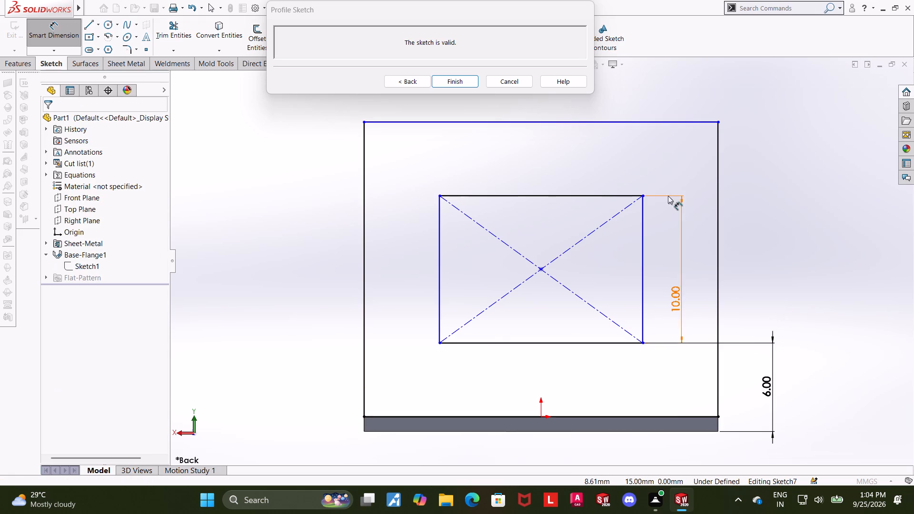
Dimension the rectangle's width between its two vertical sides at 12 mm.
left_click(60, 31)
left_click(440, 270)
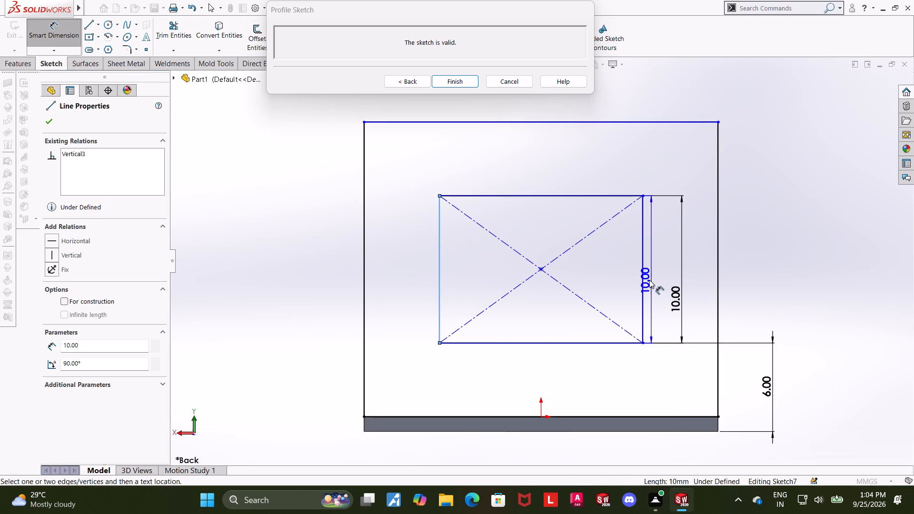
left_click(644, 277)
scroll(566, 429, "up", 3)
left_click(566, 392)
type("12")
key("Return")
key("Escape")
key("Escape")
scroll(523, 297, "down", 3)
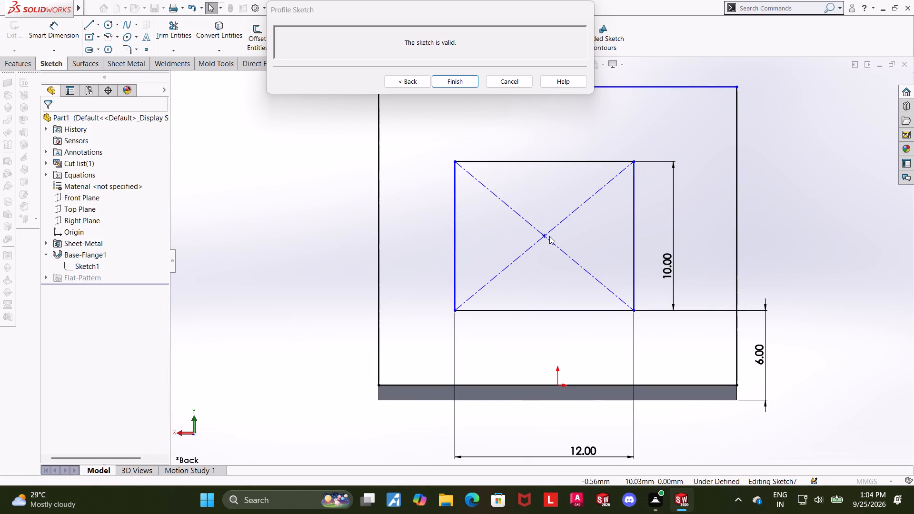
Add a Vertical relation between the rectangle's centre point and the origin.
left_click(543, 238)
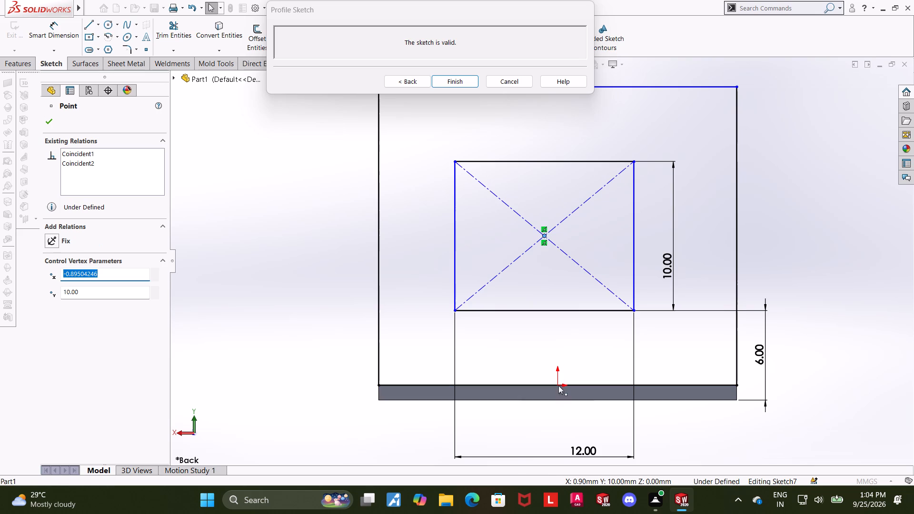
left_click(558, 385, "ctrl")
left_click(50, 300)
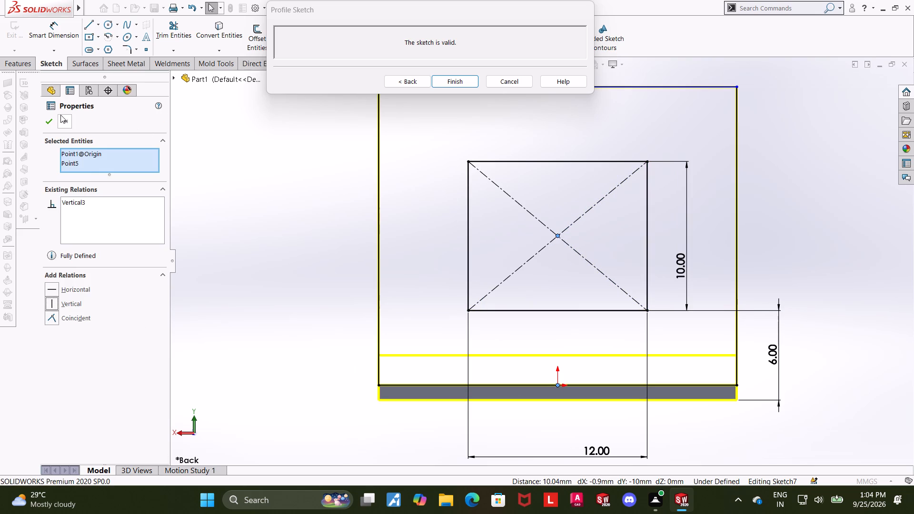
left_click(50, 117)
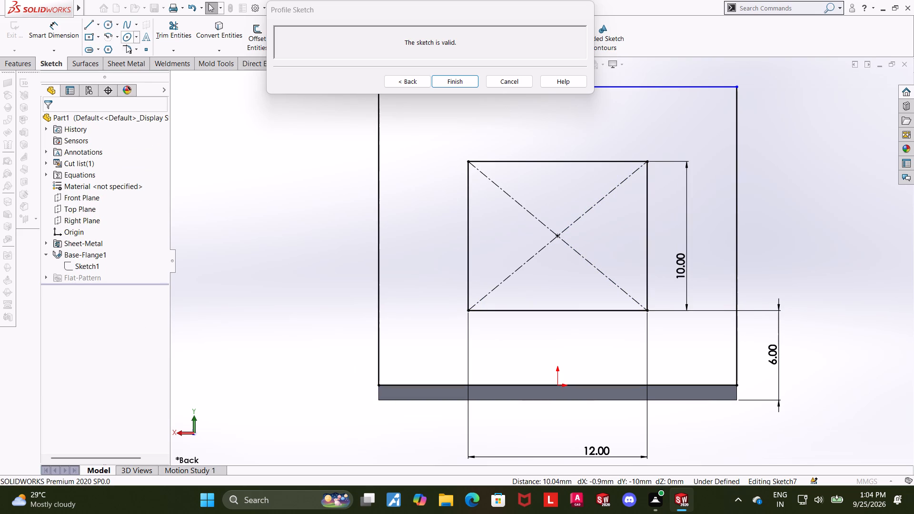
Round all four corners of the rectangle with 2 mm sketch fillets.
left_click(130, 51)
scroll(556, 220, "down", 1)
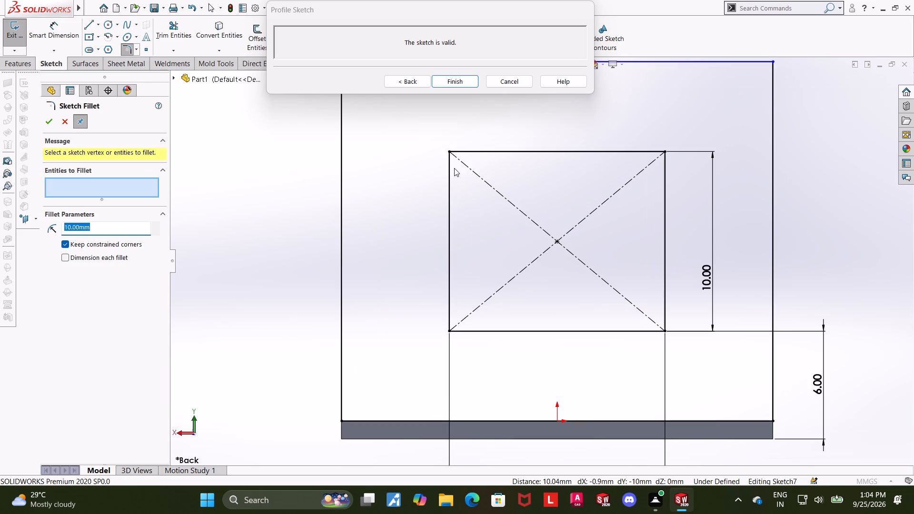
left_click(449, 167)
left_click(474, 153)
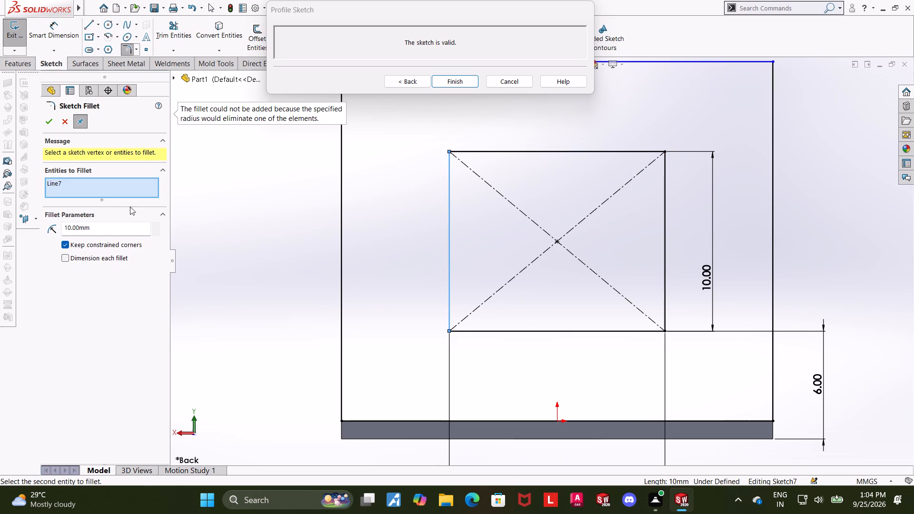
left_click_drag(124, 230, 34, 230)
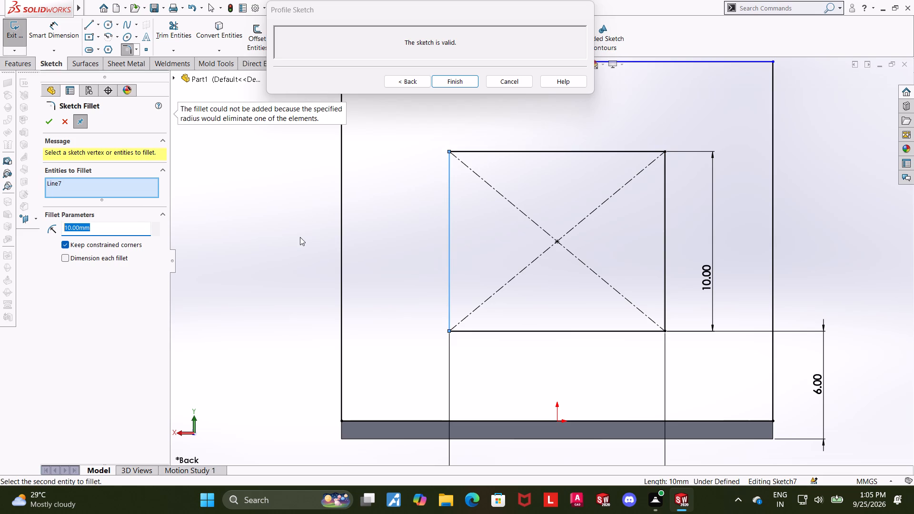
key("2")
key("Return")
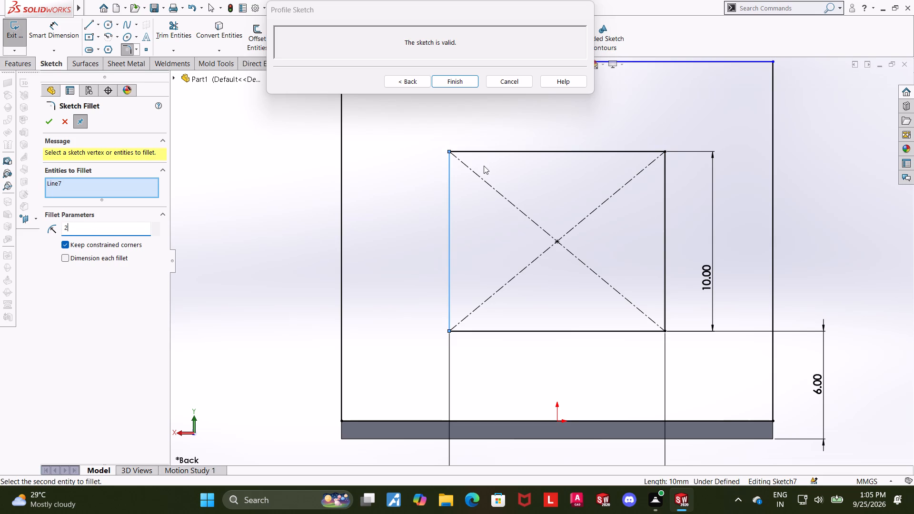
left_click(468, 150)
left_click(615, 153)
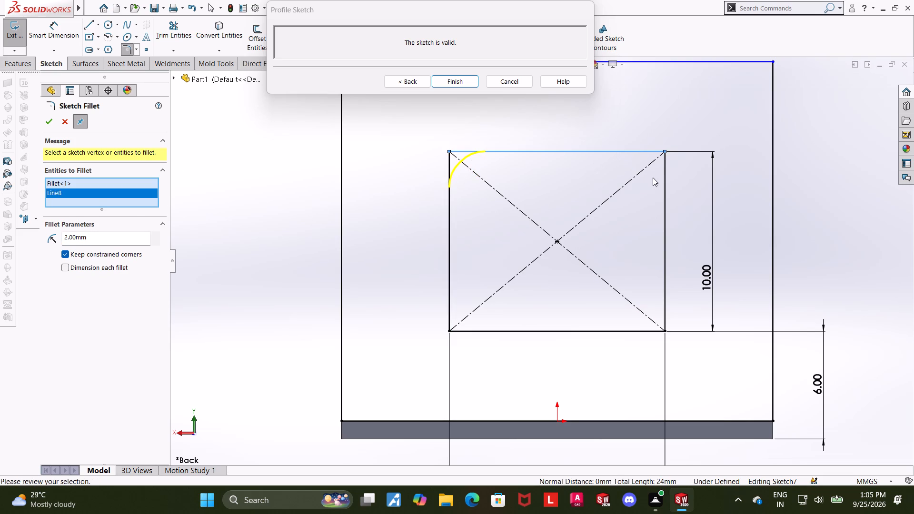
left_click(664, 181)
left_click(666, 286)
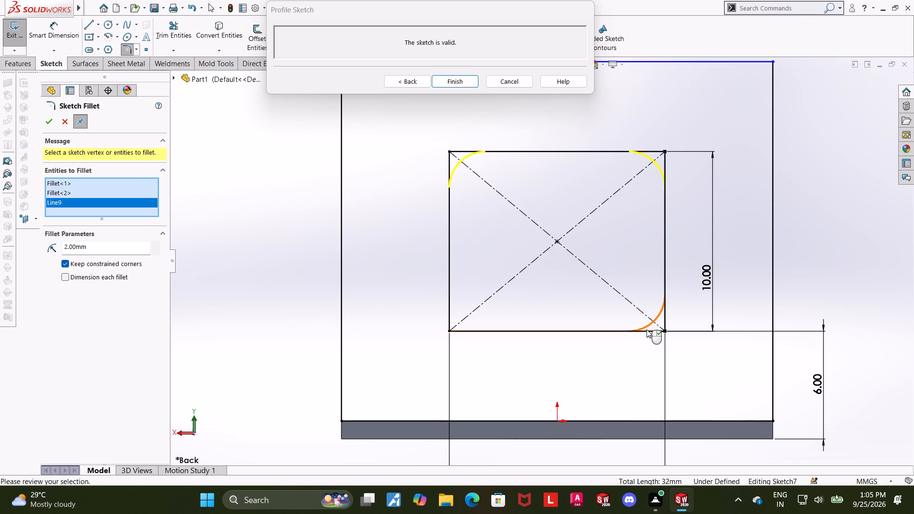
left_click(646, 329)
left_click(478, 331)
left_click(449, 303)
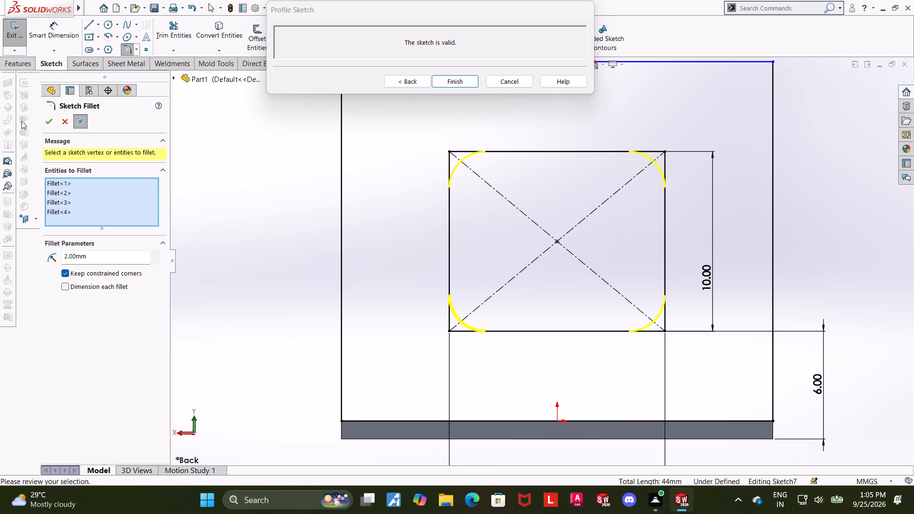
left_click(45, 125)
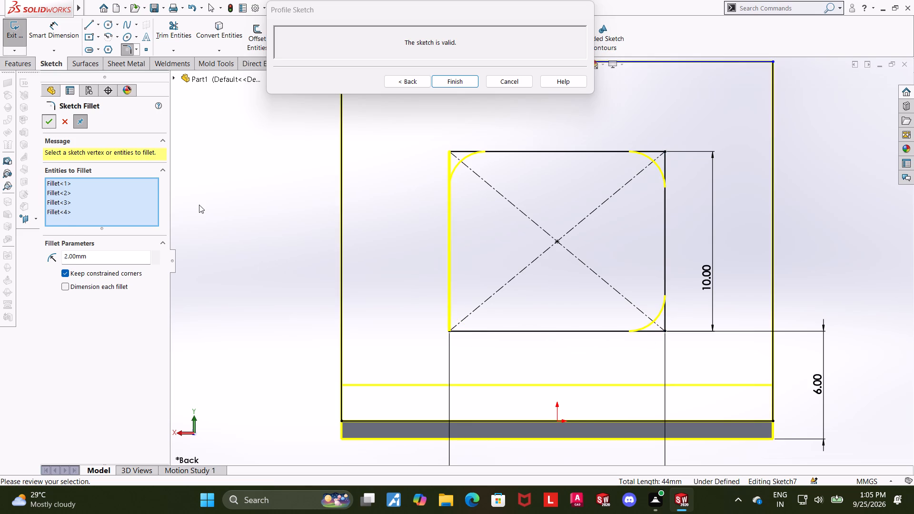
left_click(49, 120)
scroll(232, 227, "up", 2)
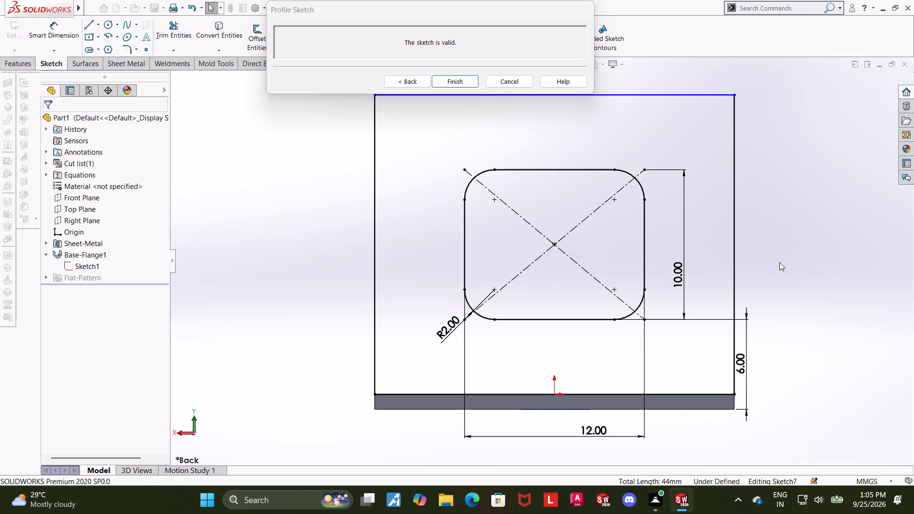
Dimension the flange outline's upper edge 21 mm above the plate's bottom edge.
left_click(66, 31)
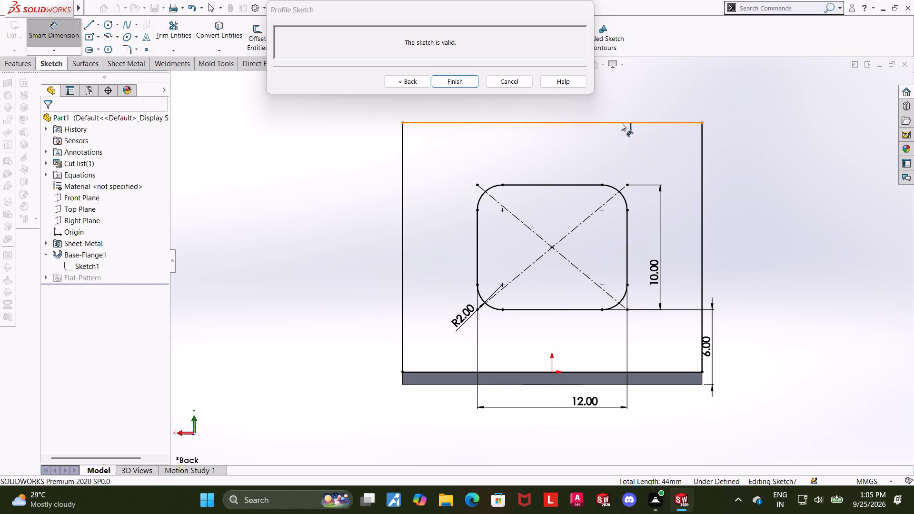
left_click(621, 121)
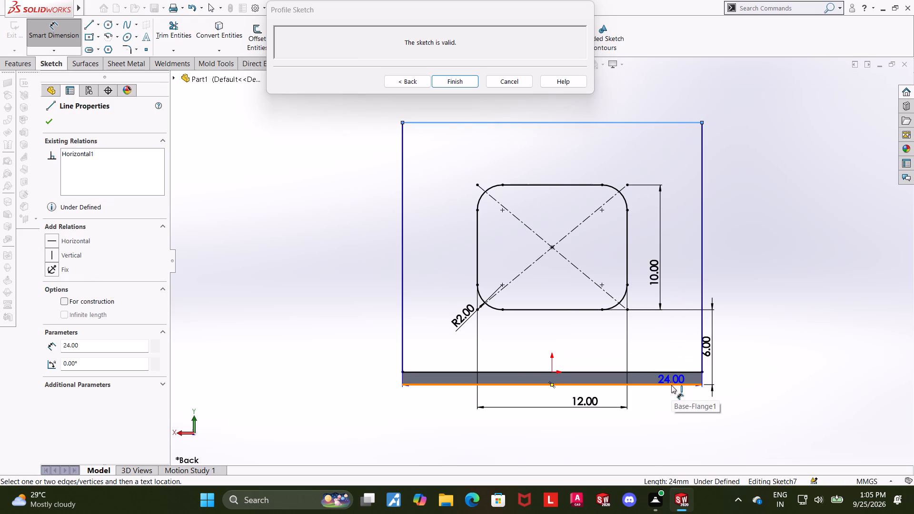
left_click(671, 385)
left_click(778, 327)
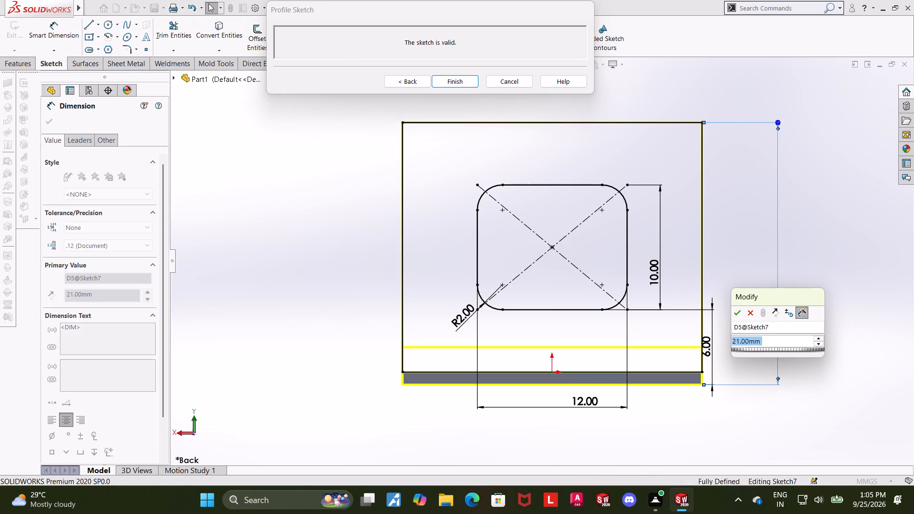
left_click(736, 313)
left_click(821, 312)
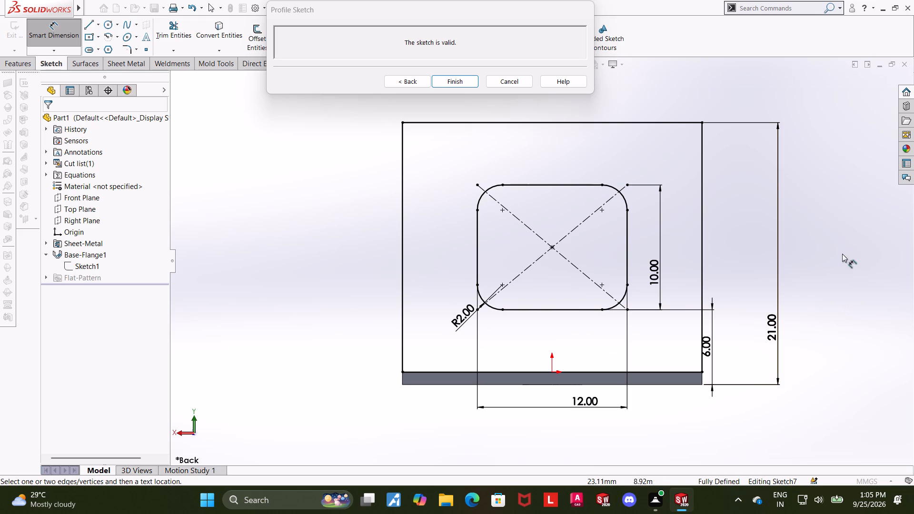
Return from the profile sketch to the edge flange settings and create the flange with its rounded cutout.
middle_click_drag(842, 249, 825, 255)
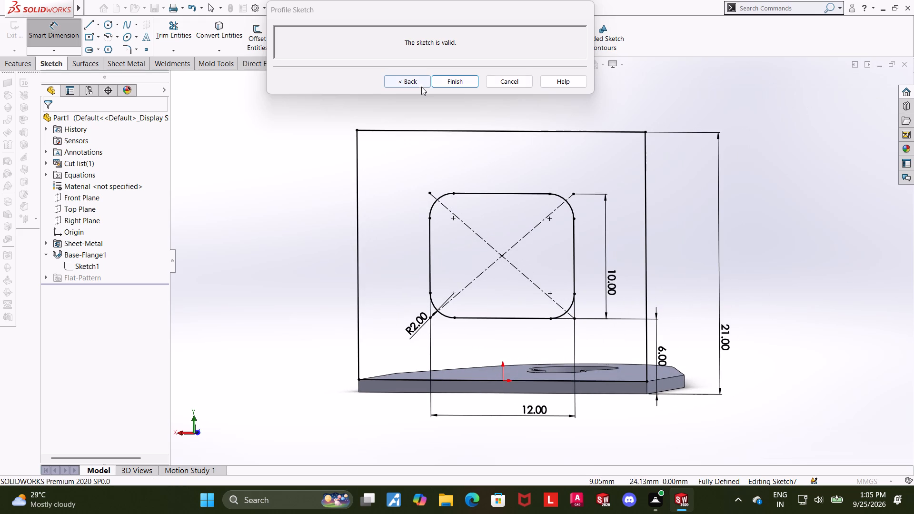
left_click(420, 83)
scroll(885, 242, "up", 1)
middle_click_drag(871, 246, 851, 252)
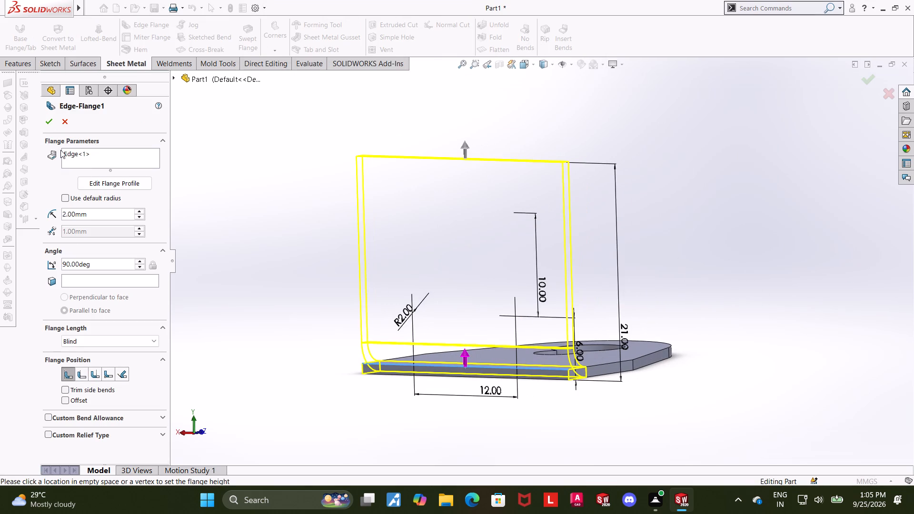
left_click(50, 125)
Examine the bracket's edge flange, bend and cutout from several angles.
middle_click_drag(759, 240, 739, 243)
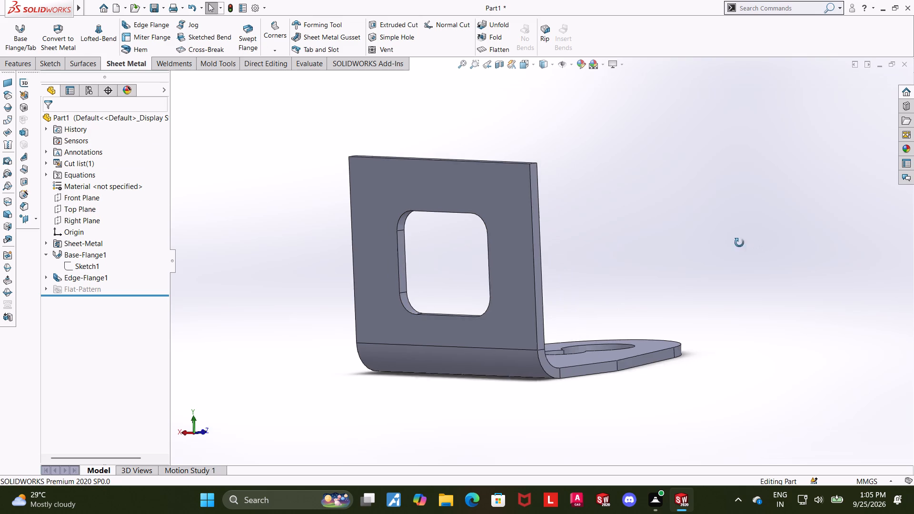
middle_click_drag(739, 243, 690, 251)
middle_click_drag(622, 214, 545, 250)
middle_click_drag(605, 246, 687, 219)
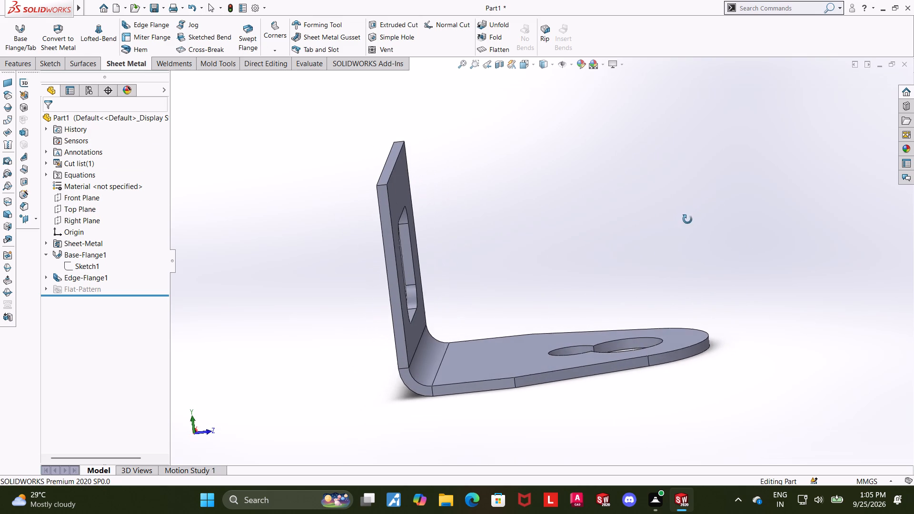
middle_click_drag(687, 219, 687, 217)
scroll(431, 136, "down", 1)
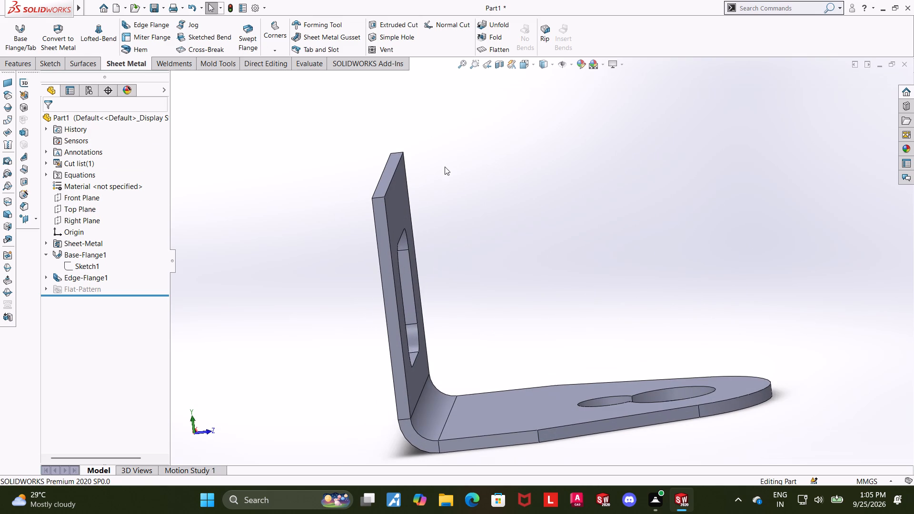
scroll(445, 167, "up", 2)
scroll(445, 167, "down", 2)
Start an open hem on the 24 mm top edge of the upright flange, folding toward the keyhole plate, with a 4 mm length.
left_click(145, 52)
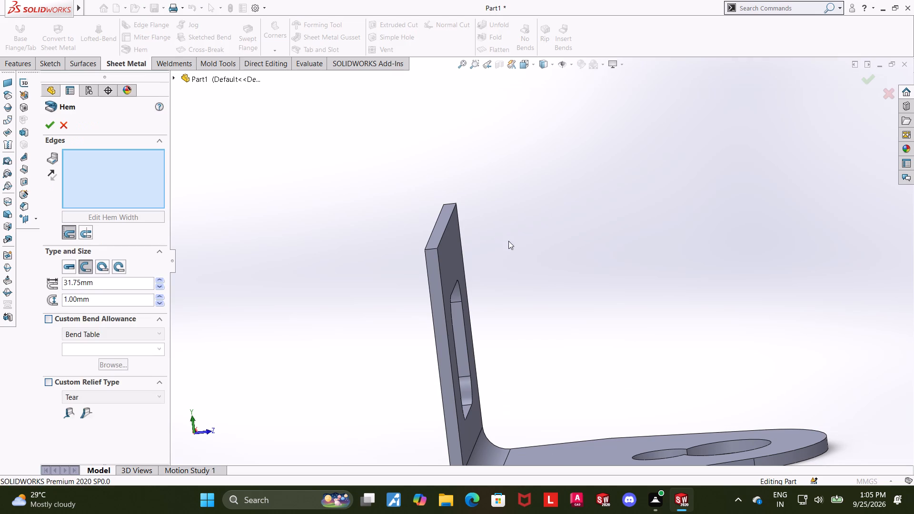
left_click(448, 227)
scroll(584, 261, "up", 3)
scroll(555, 341, "down", 3)
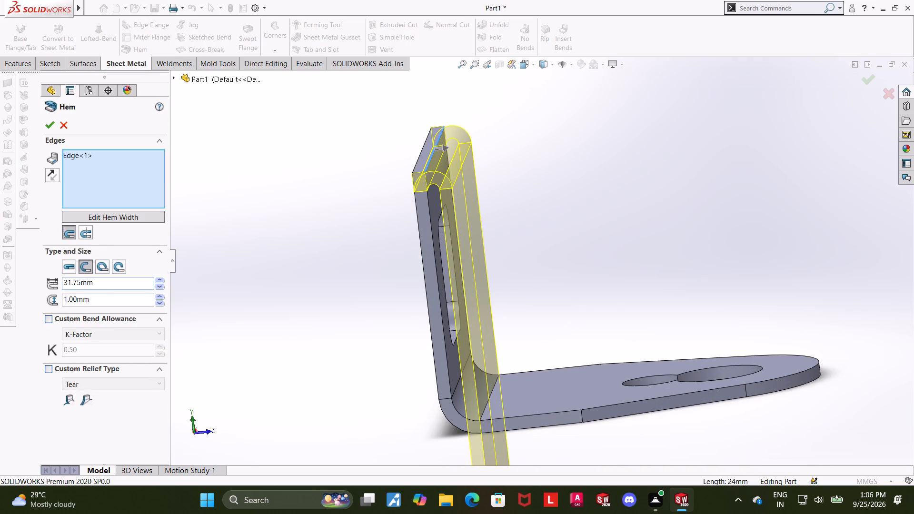
left_click_drag(109, 283, 59, 281)
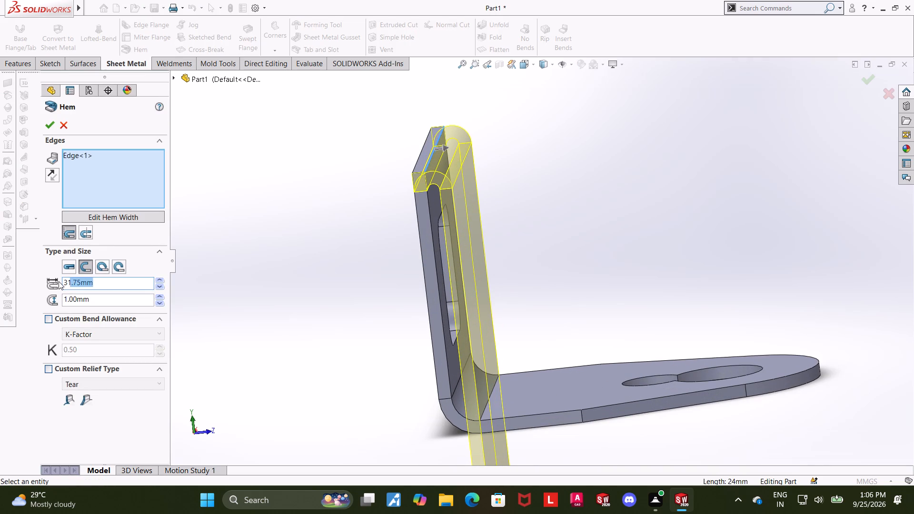
key("4")
key("Return")
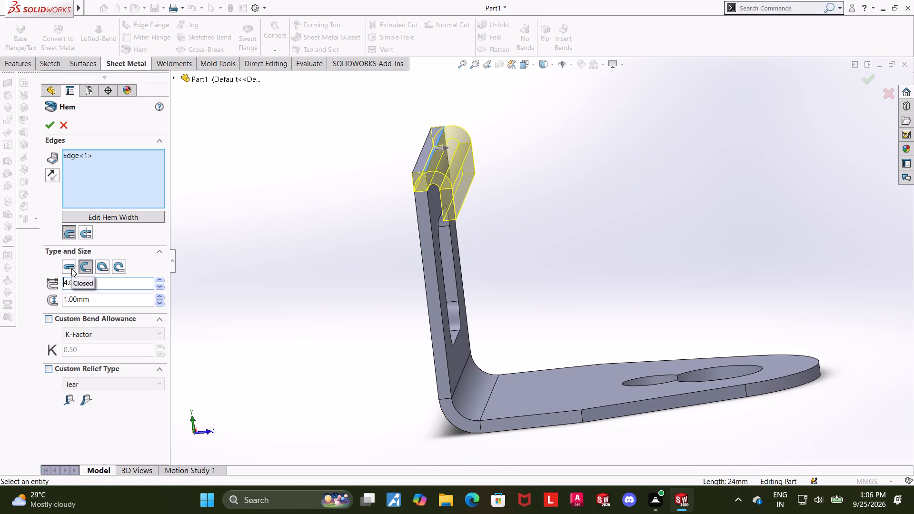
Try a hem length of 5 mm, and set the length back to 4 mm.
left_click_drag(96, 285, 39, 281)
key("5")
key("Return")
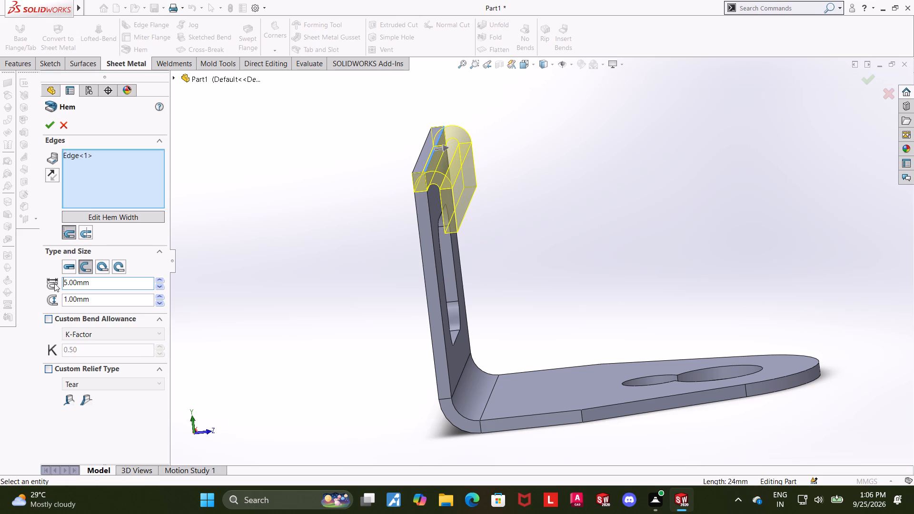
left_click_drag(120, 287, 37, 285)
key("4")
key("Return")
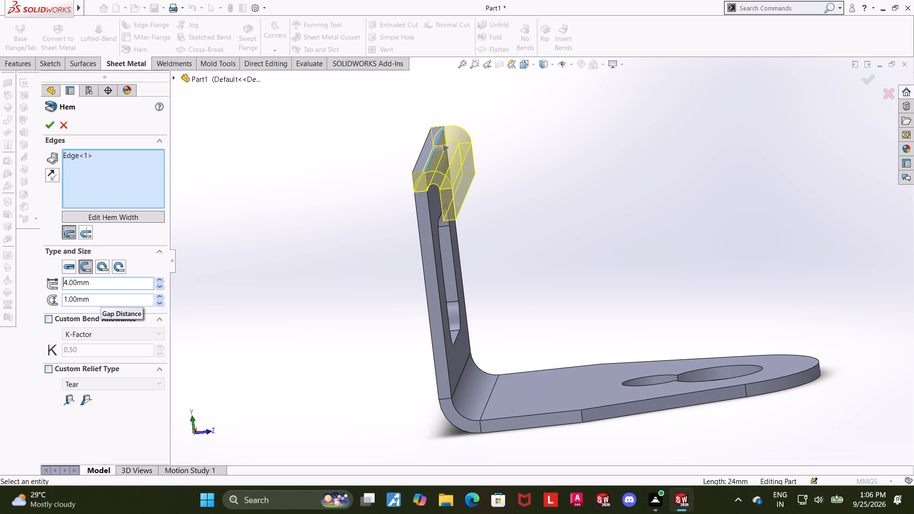
Set the hem's gap distance to 0.5 mm.
left_click_drag(100, 299, 53, 301)
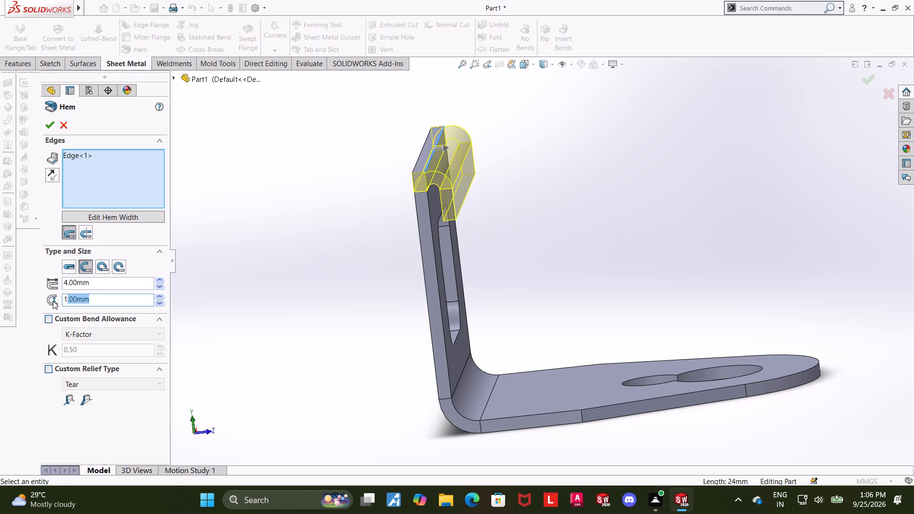
type("0.5")
key("Return")
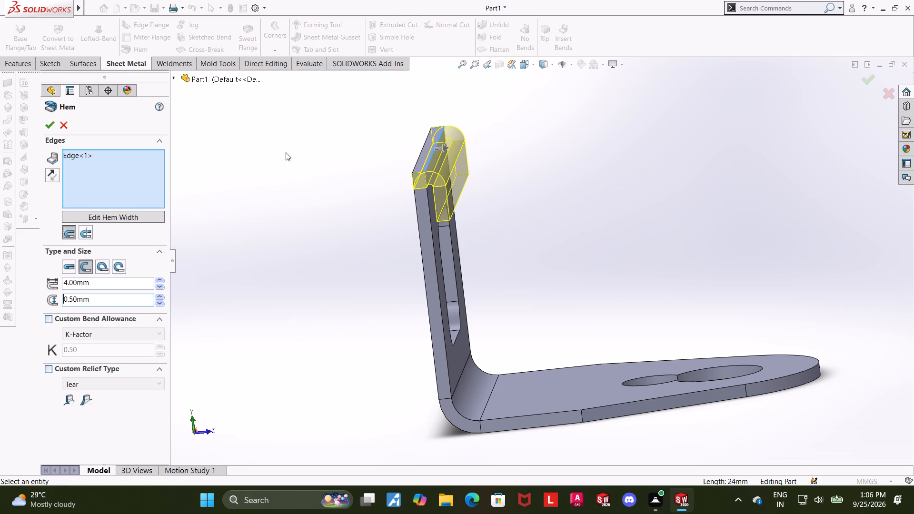
Compare the bend-outside and material-inside hem positions in the Left view, keep material inside, and create the hem.
left_click(526, 68)
left_click(429, 307)
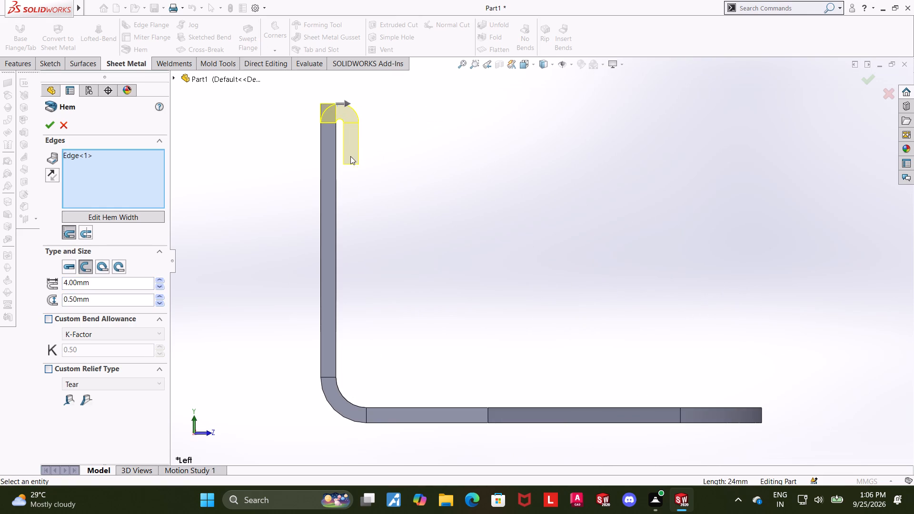
scroll(371, 128, "up", 1)
scroll(369, 131, "down", 2)
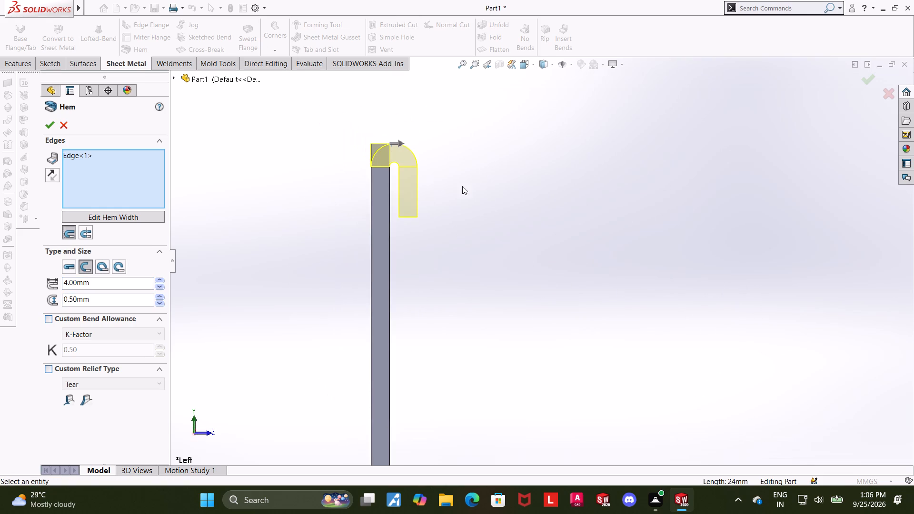
scroll(487, 184, "down", 2)
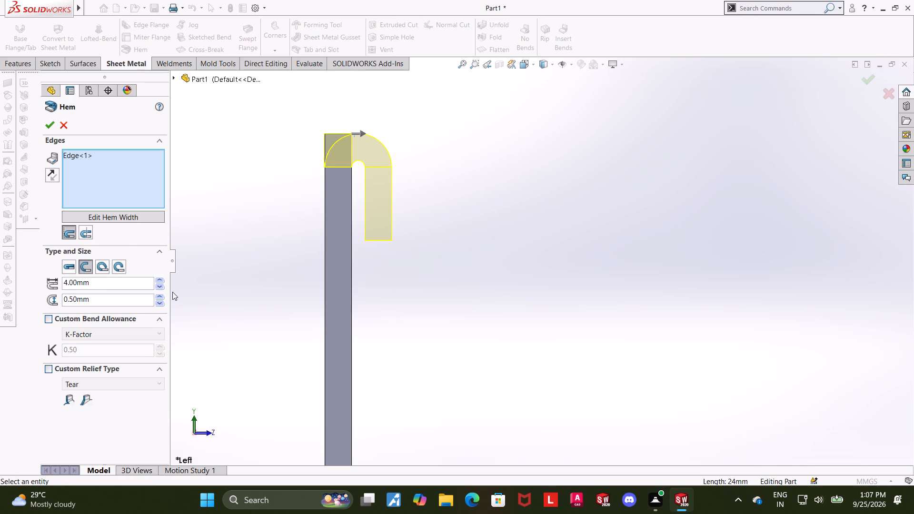
left_click(84, 231)
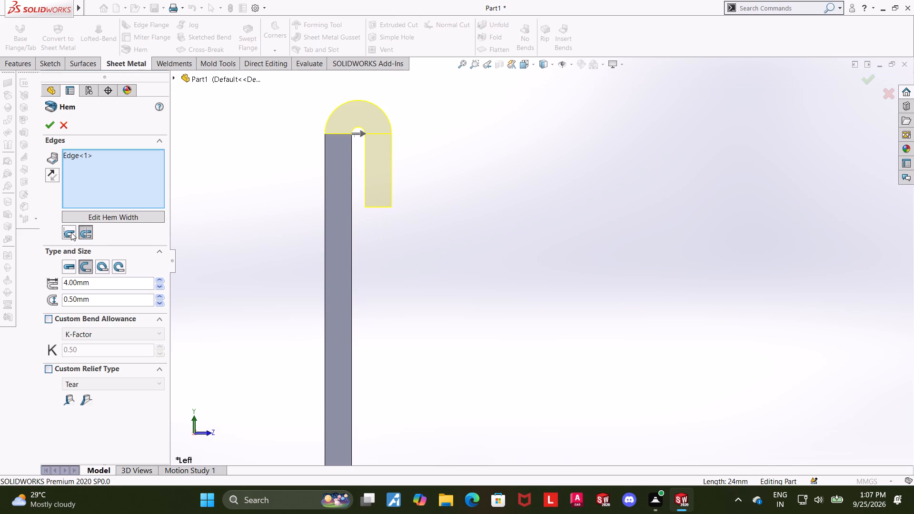
left_click(71, 232)
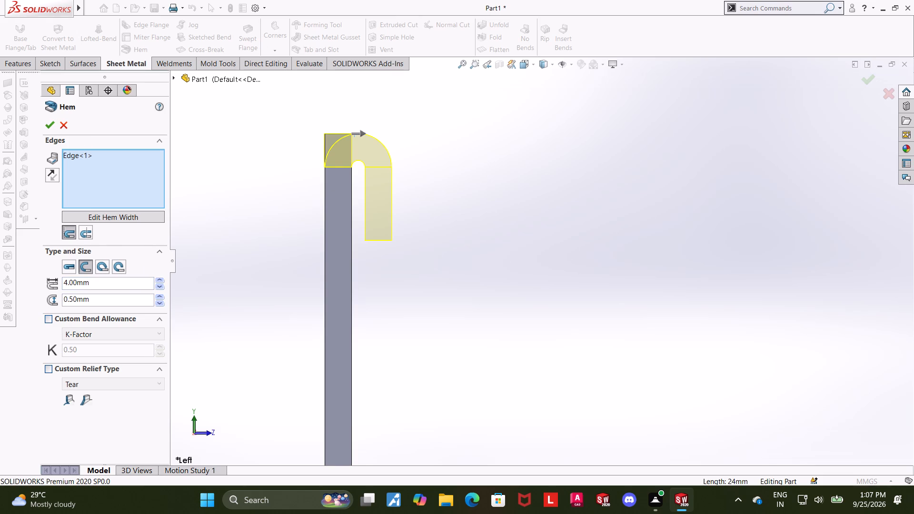
left_click(871, 79)
Examine the hemmed bracket from several angles, ending in an isometric view.
scroll(721, 227, "up", 4)
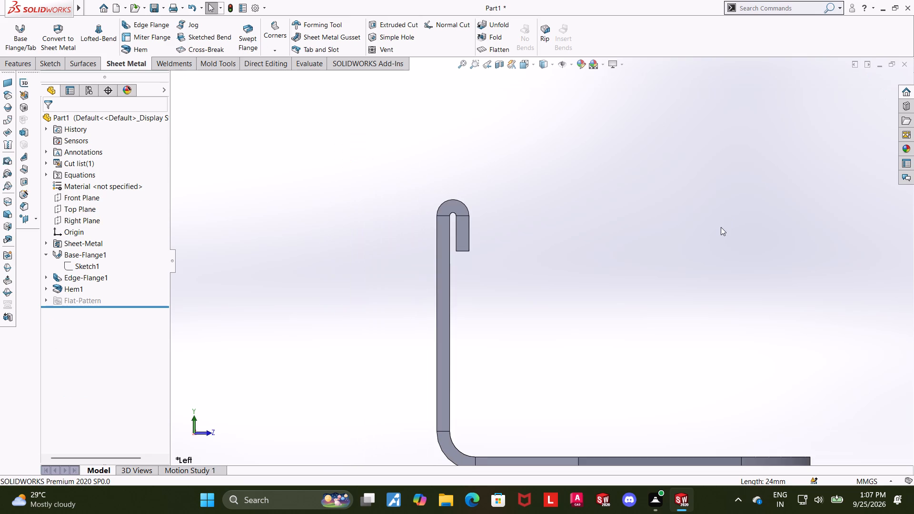
middle_click_drag(709, 239, 691, 246)
scroll(690, 240, "up", 3)
middle_click_drag(688, 286, 640, 298)
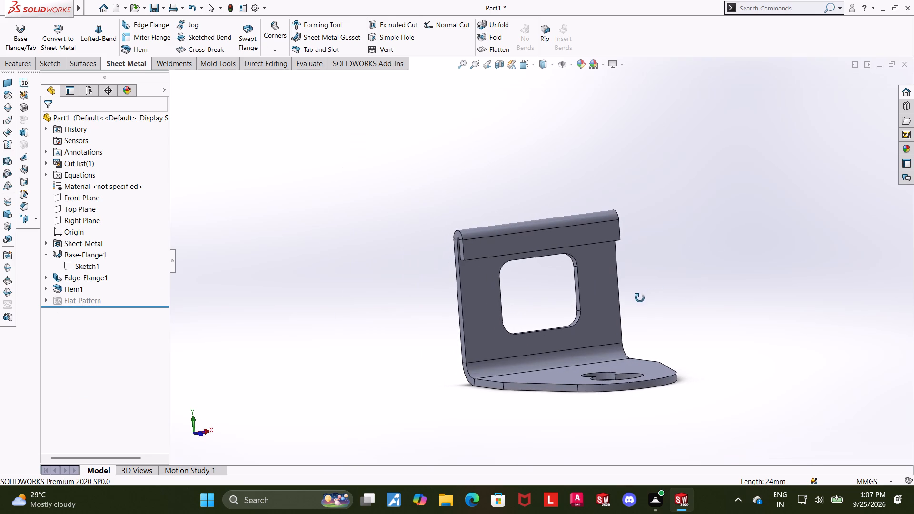
middle_click_drag(640, 298, 640, 298)
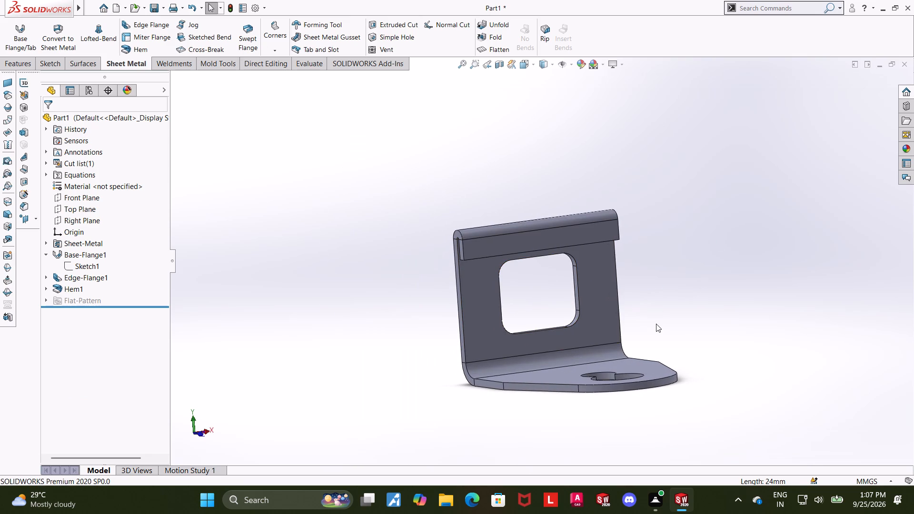
scroll(656, 324, "down", 2)
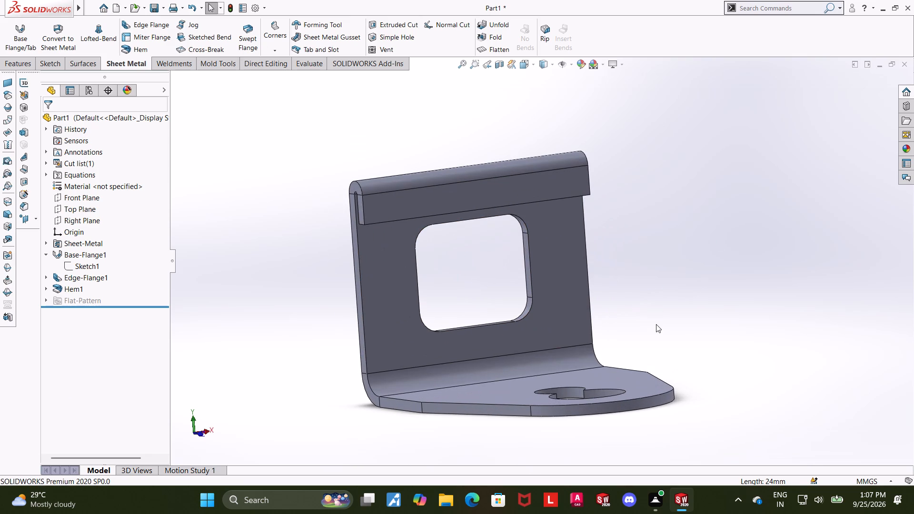
middle_click_drag(637, 330, 633, 331)
middle_click(628, 332)
scroll(633, 331, "up", 1)
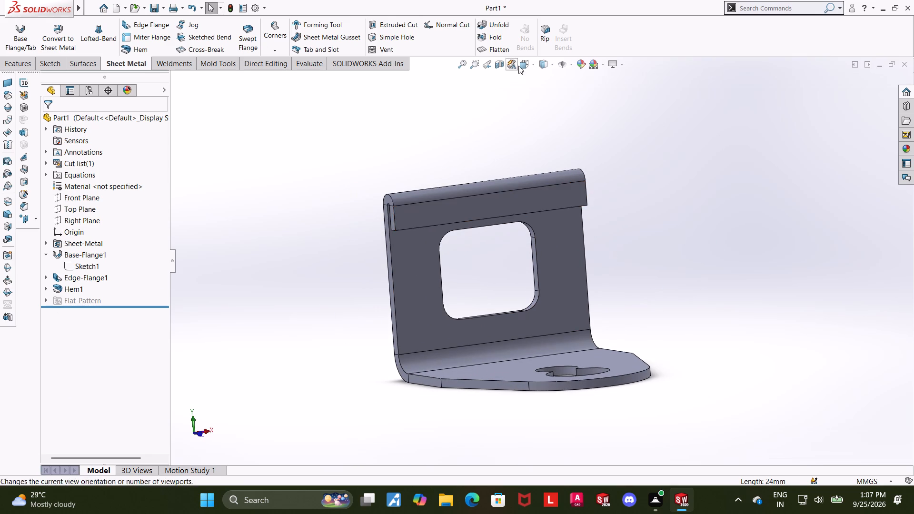
left_click(520, 64)
left_click(376, 249)
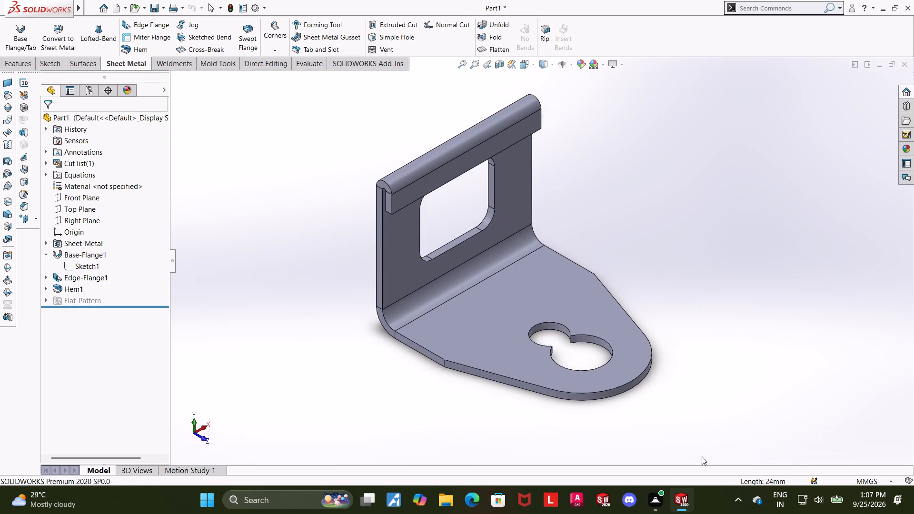
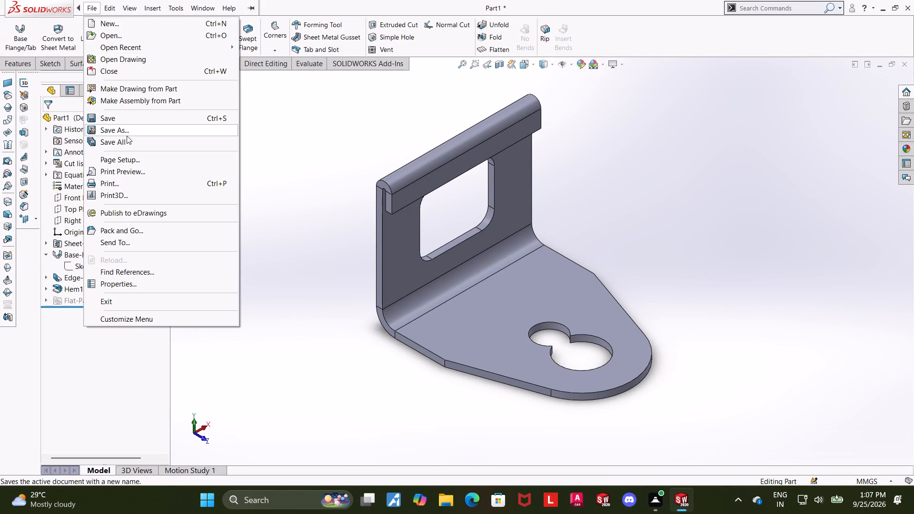
Flatten the bracket and orient the flat pattern face-on from the top.
left_click(629, 112)
left_click(491, 45)
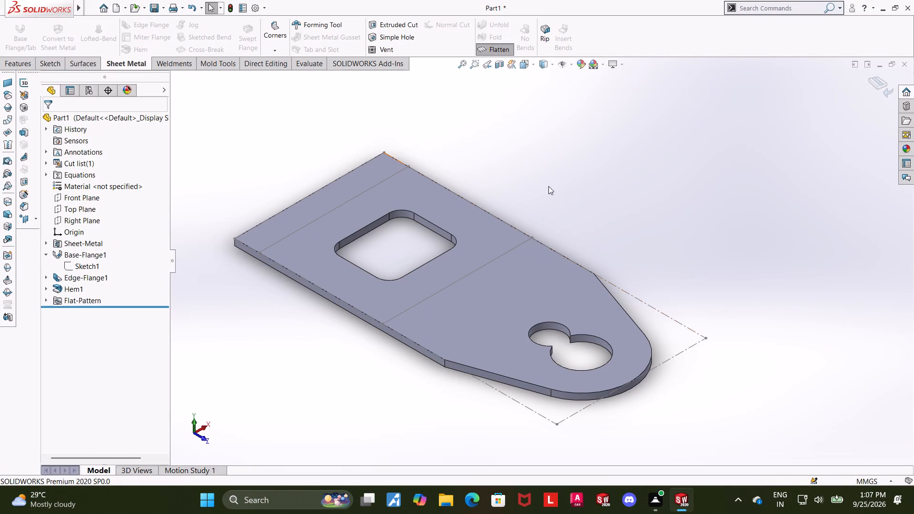
left_click(526, 65)
left_click(423, 251)
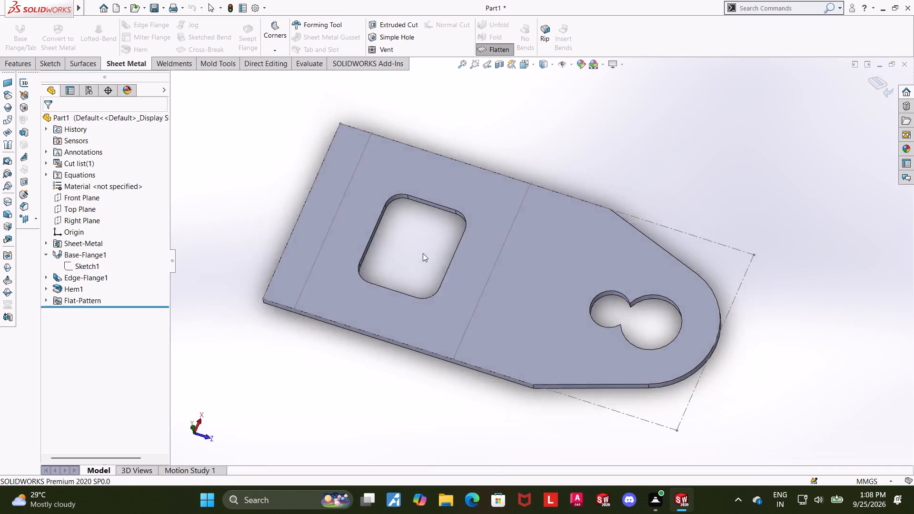
left_click(829, 293)
Start a DWG export of the flat pattern to Downloads under the file name "keyhole sheet metal bracket".
right_click(613, 256)
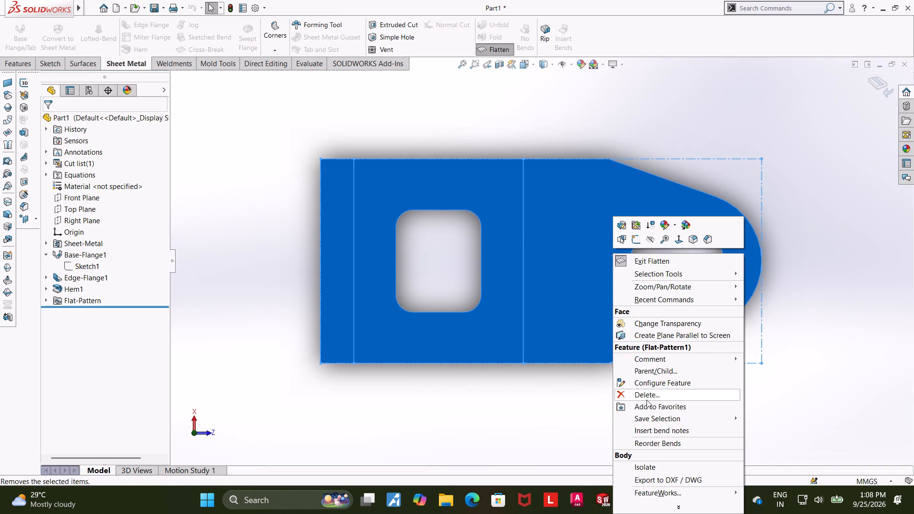
left_click(658, 479)
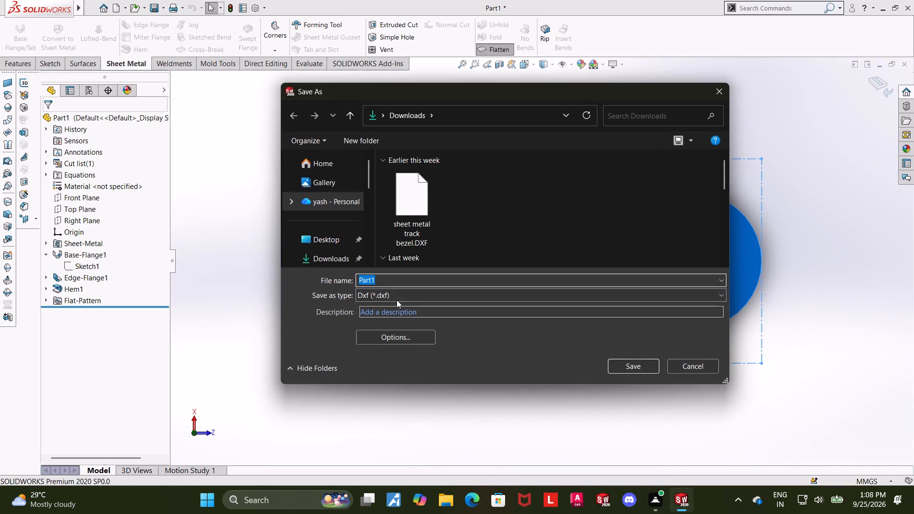
left_click(397, 300)
left_click(404, 328)
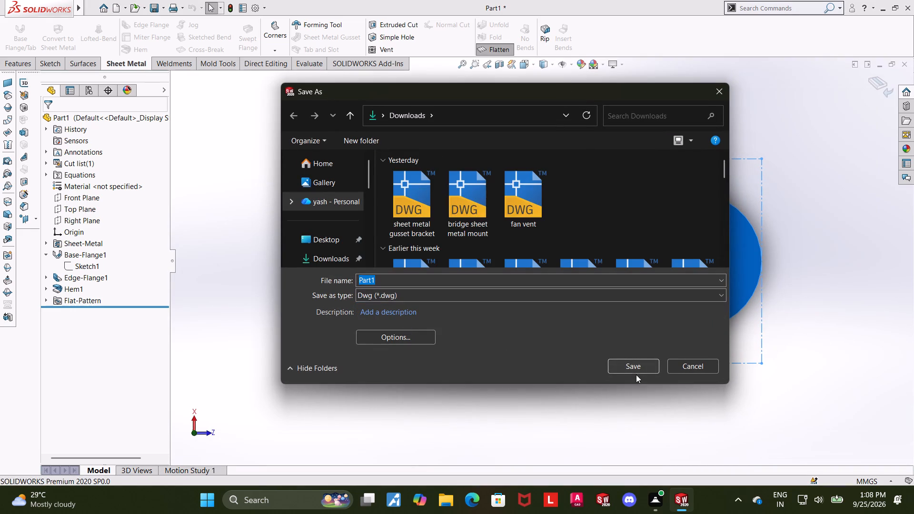
left_click(634, 367)
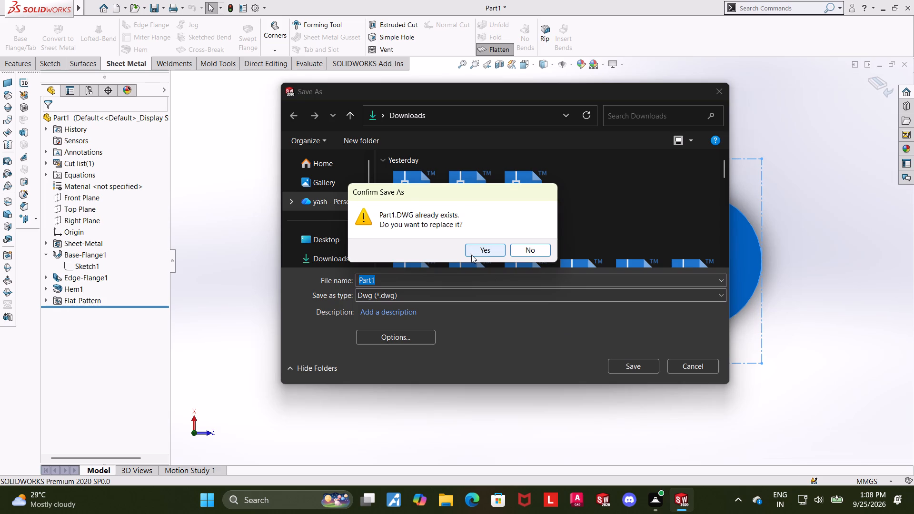
left_click(457, 285)
left_click(535, 247)
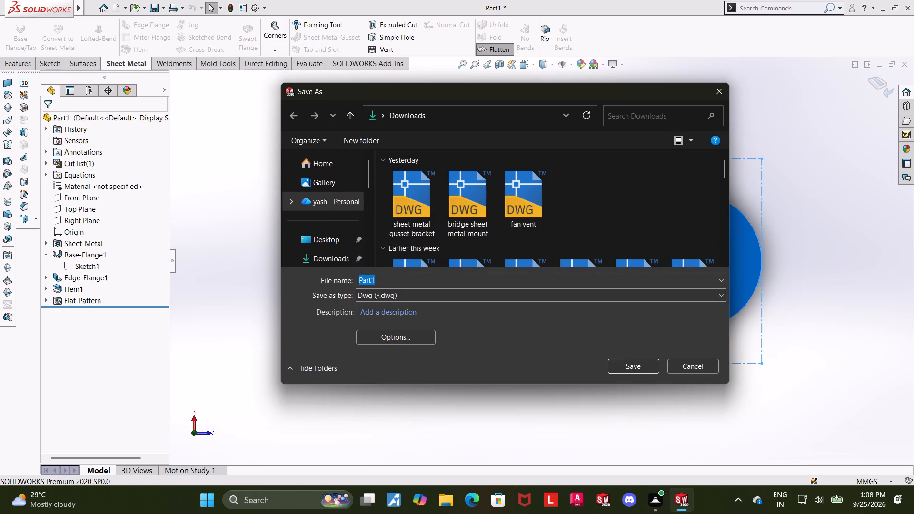
key("BackSpace")
type("keyhole jhs")
key("BackSpace")
key("BackSpace")
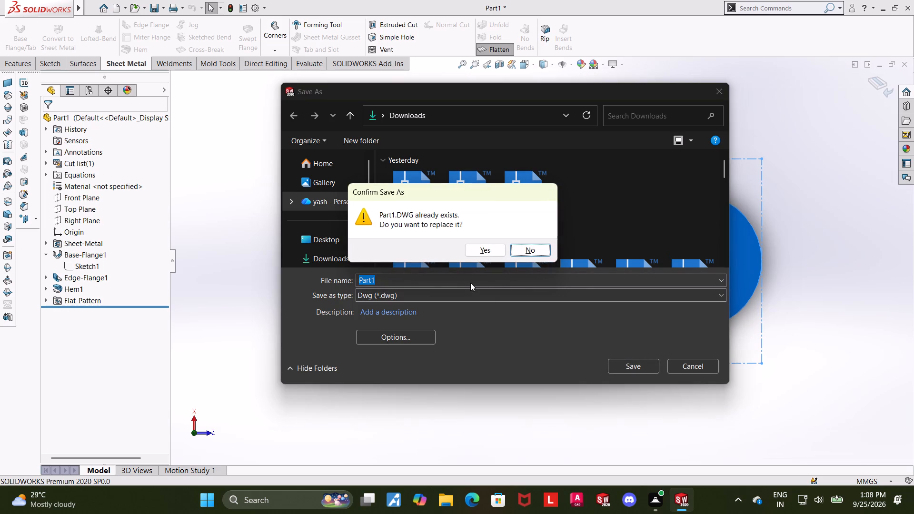
left_click(540, 254)
left_click_drag(515, 280, 327, 288)
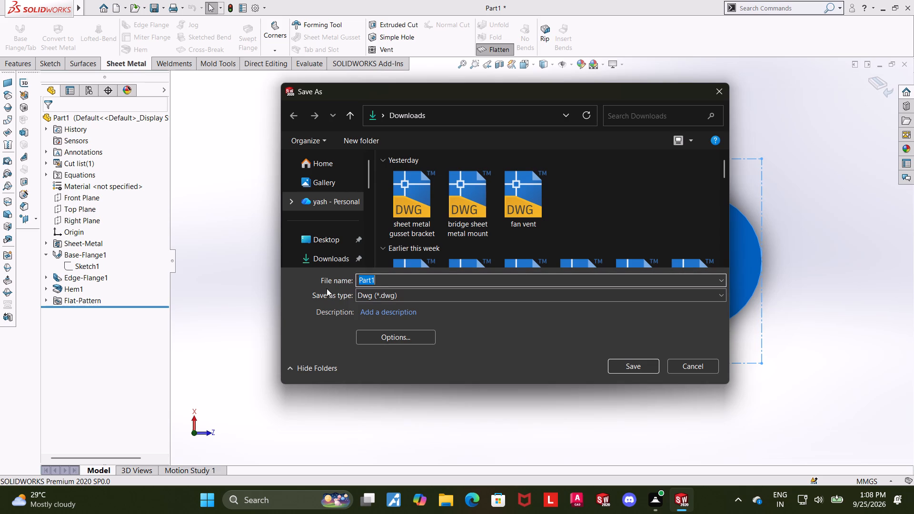
key("BackSpace")
type("keyhole sheet metal bracket")
left_click(633, 370)
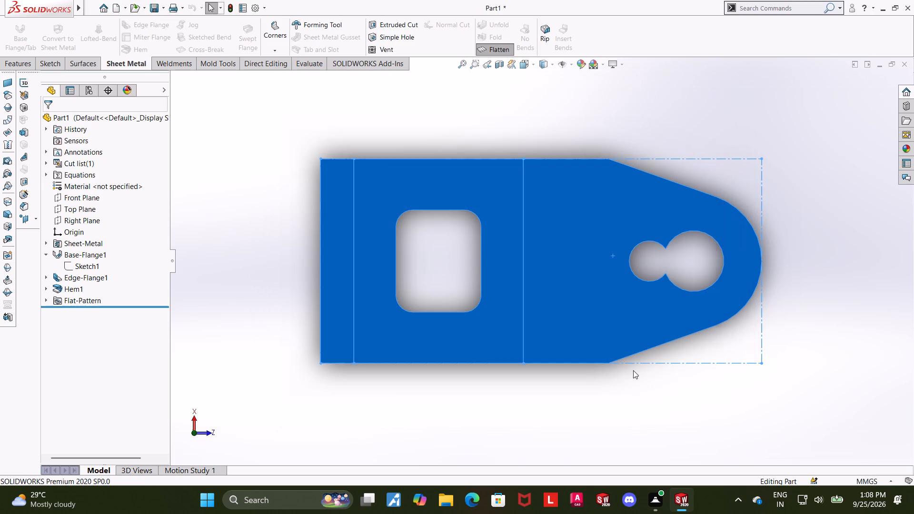
Export as sheet metal, adding hidden edges, bend lines, sketches and bounding box to the geometry, and save the DWG.
left_click(59, 153)
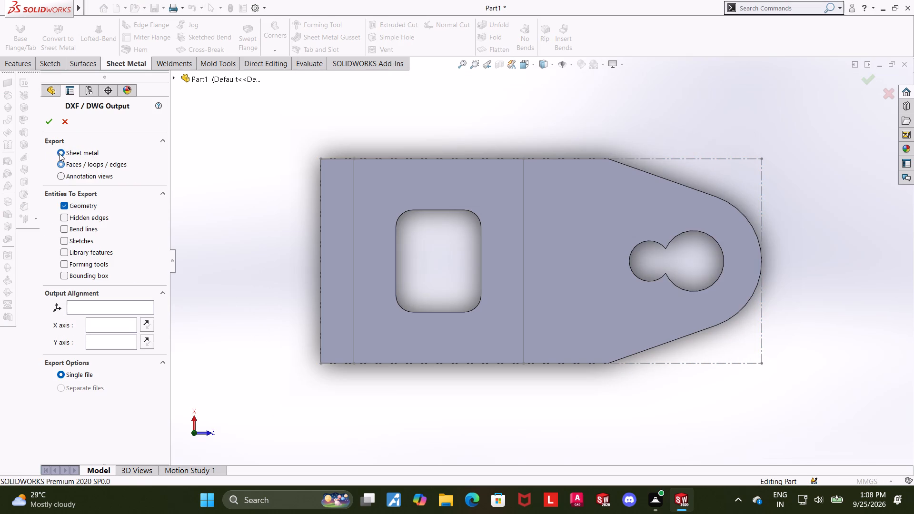
left_click(61, 217)
left_click(65, 227)
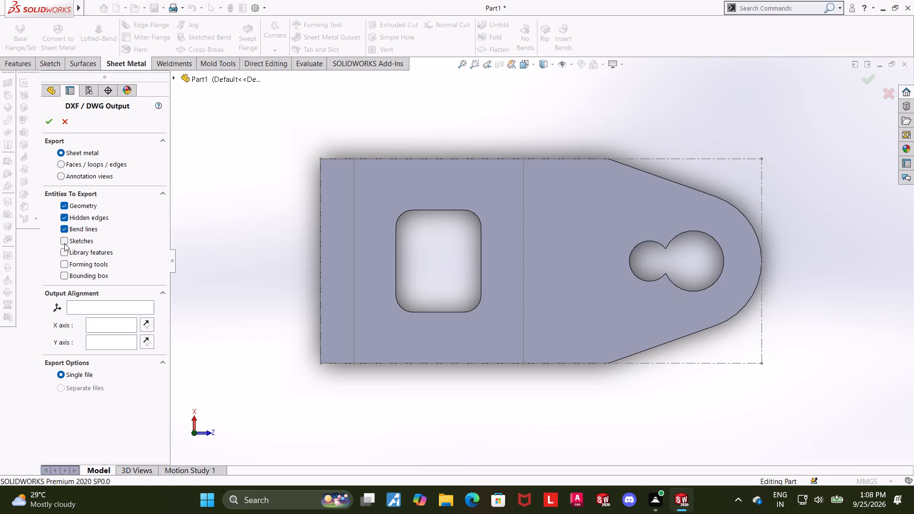
left_click(64, 243)
left_click(65, 275)
left_click(49, 124)
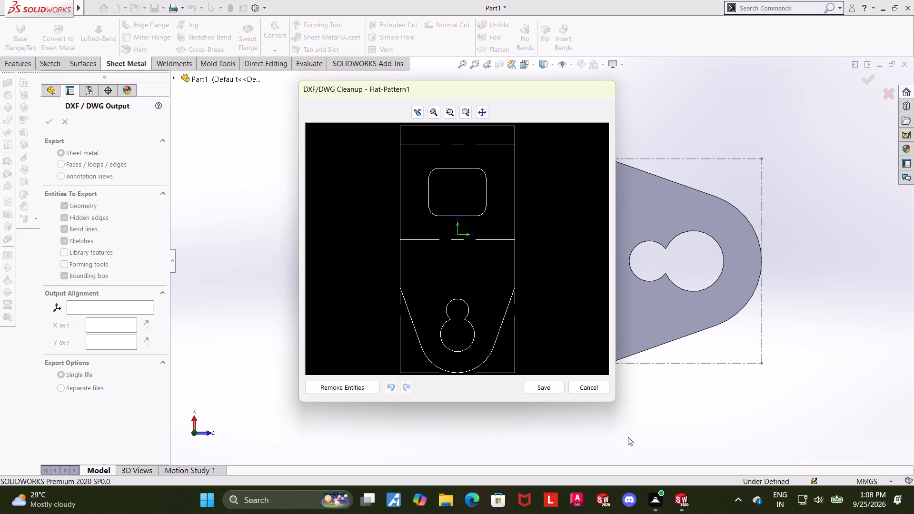
left_click(550, 389)
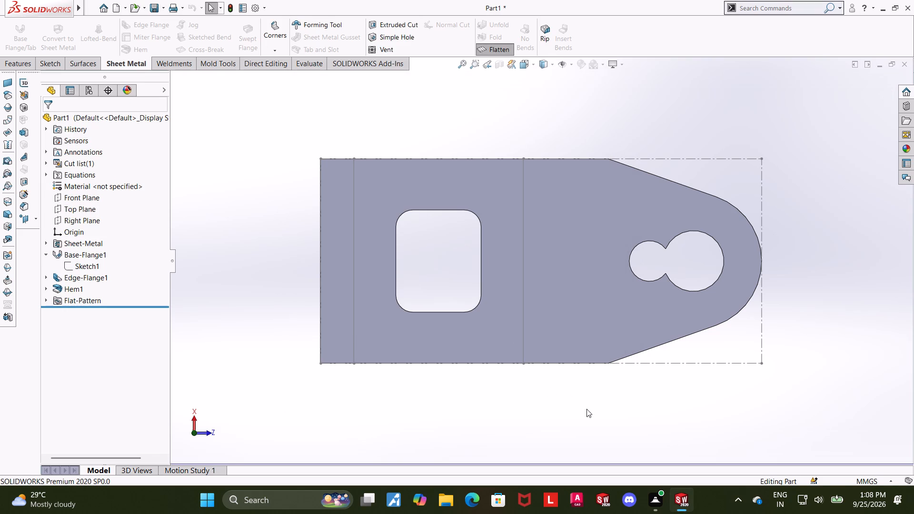
Fold the flattened bracket back to its bent state and show it in an isometric view.
middle_click_drag(584, 407, 521, 341)
left_click(495, 46)
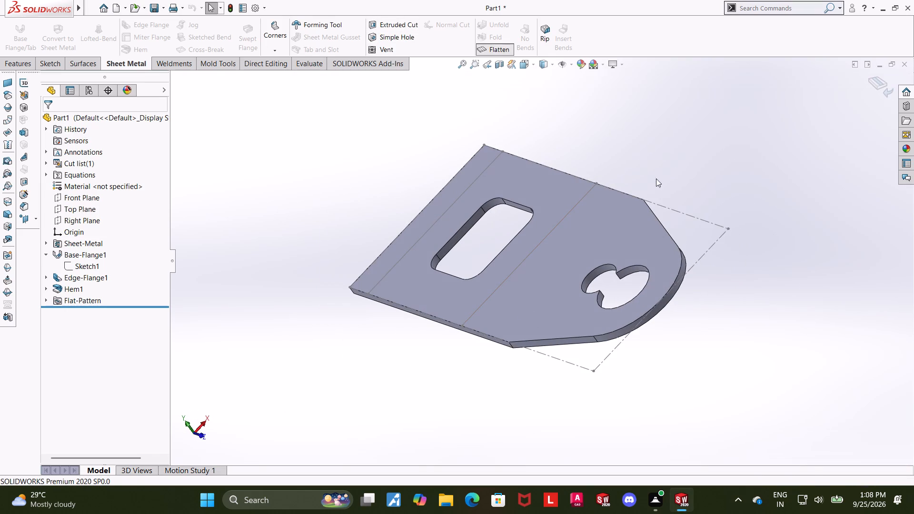
middle_click_drag(644, 234, 649, 221)
left_click(527, 63)
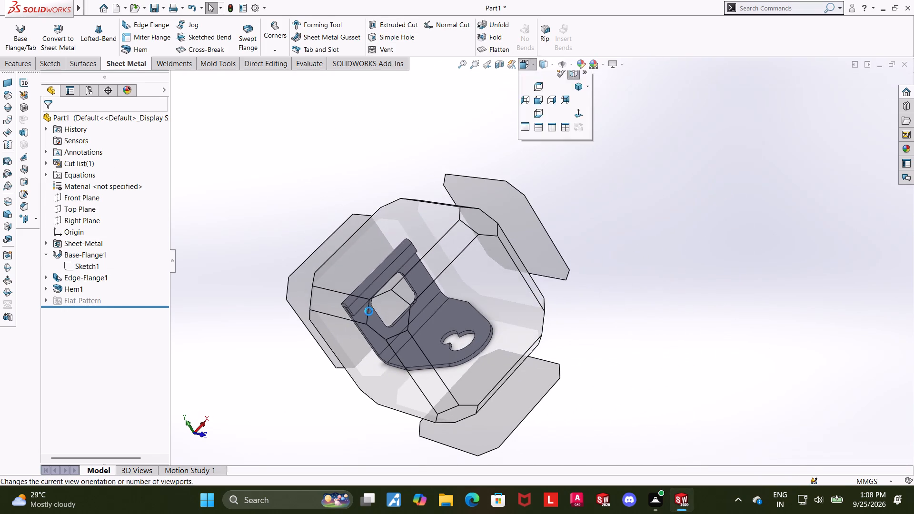
left_click(387, 316)
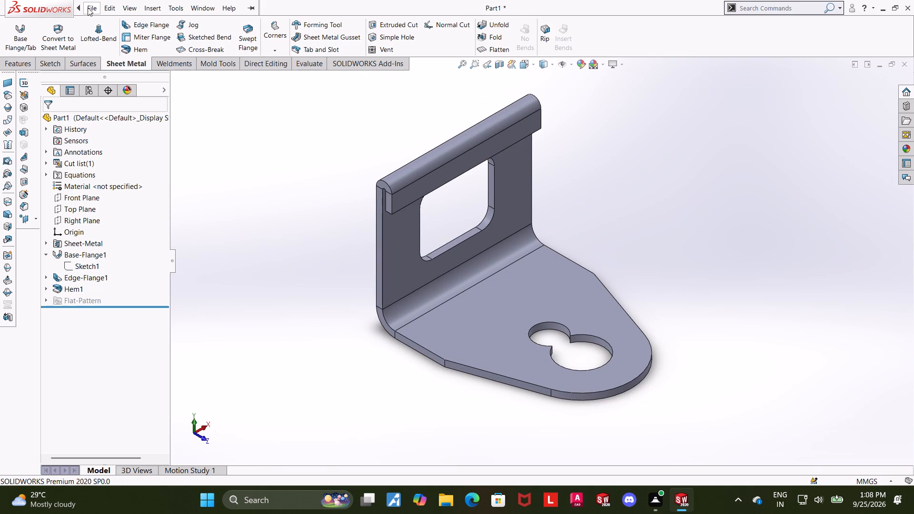
Save the part in Downloads as a SOLIDWORKS part named "keyhole sheet metal bracket".
left_click(119, 130)
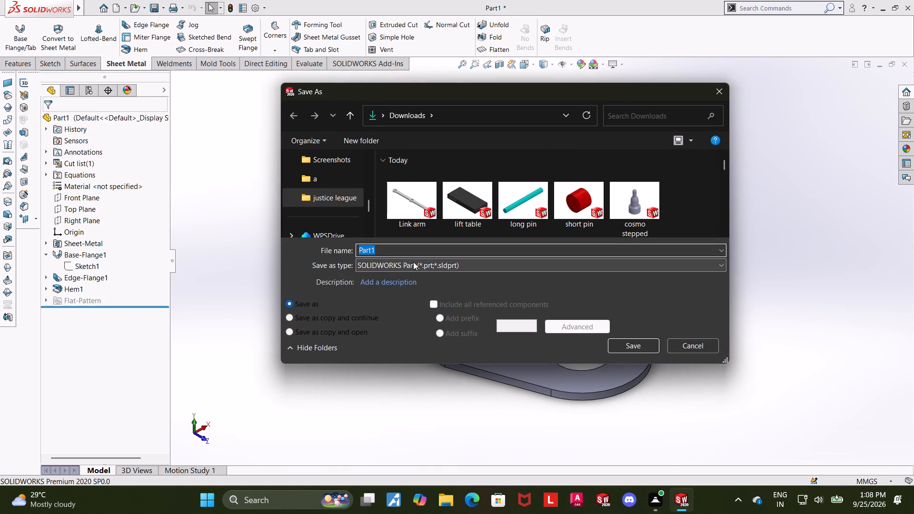
type("keyhole sheet metal brak")
key("BackSpace")
type("cle")
key("BackSpace")
key("BackSpace")
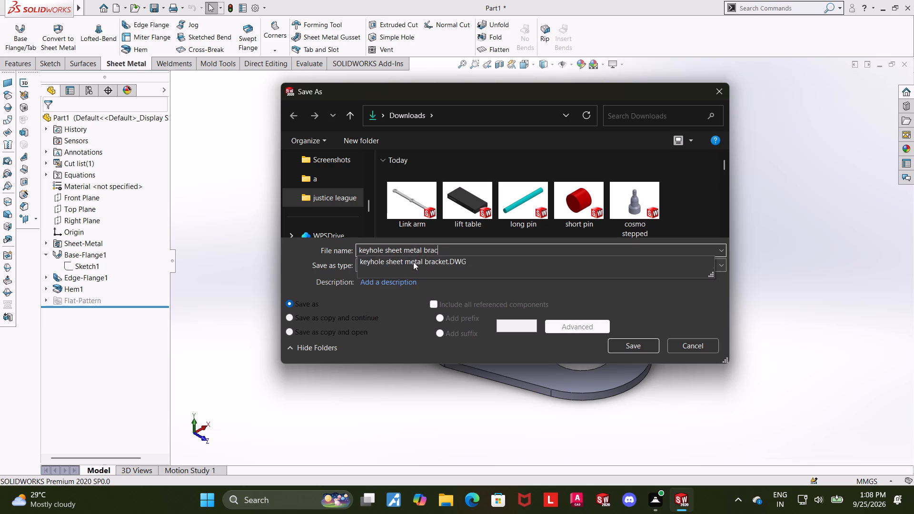
type("ket")
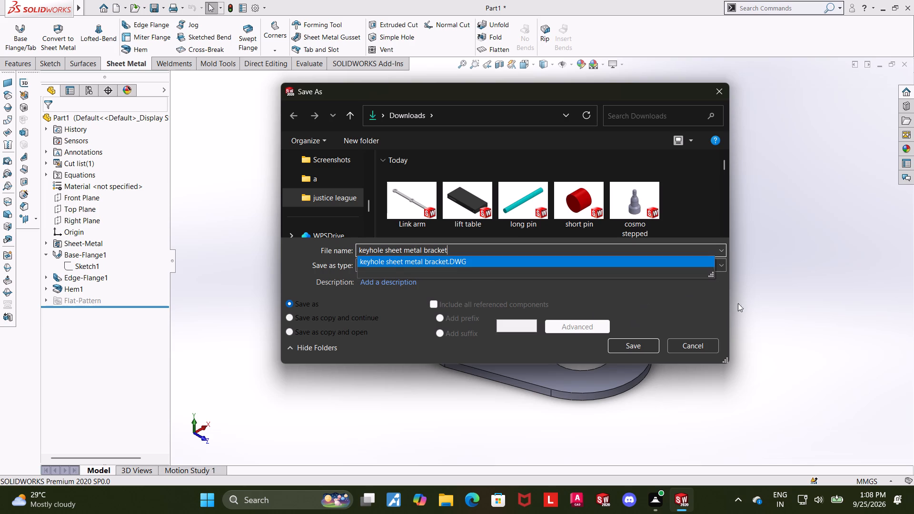
left_click(634, 341)
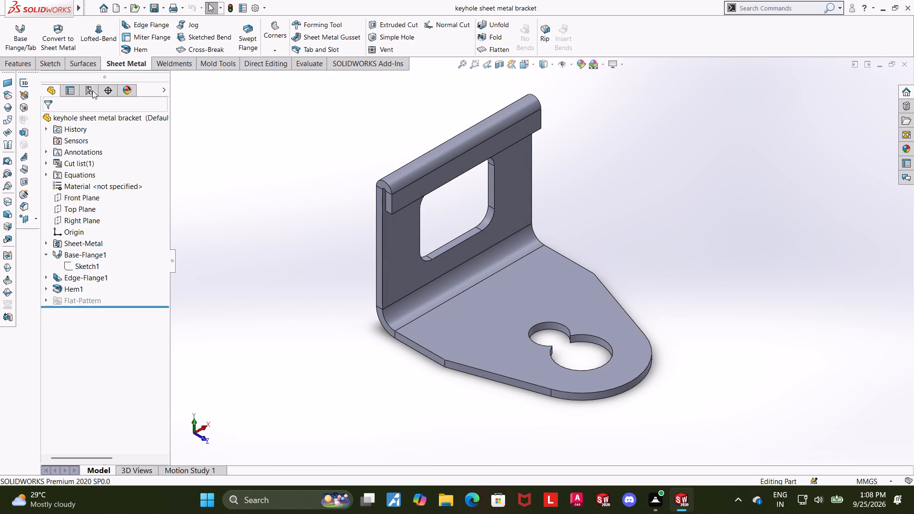
Save the isometric view of the folded bracket as a PDF under the same file name.
left_click(112, 126)
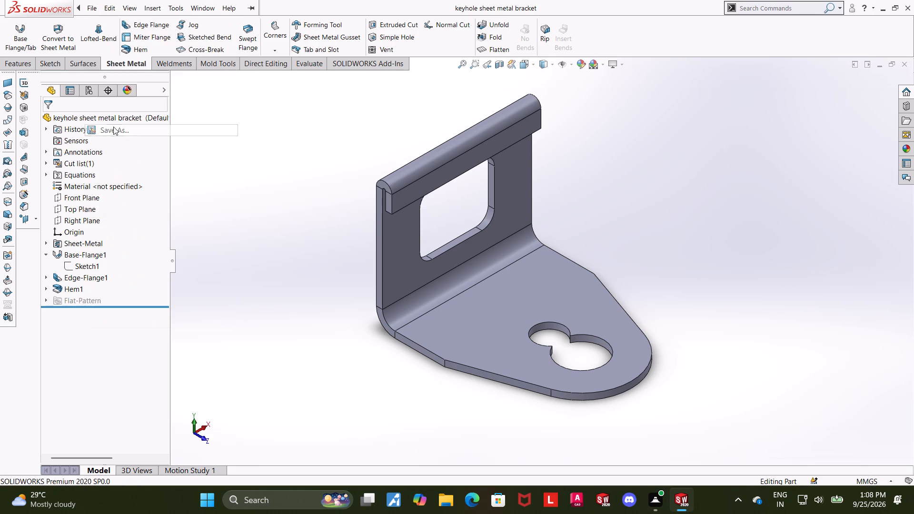
left_click(391, 262)
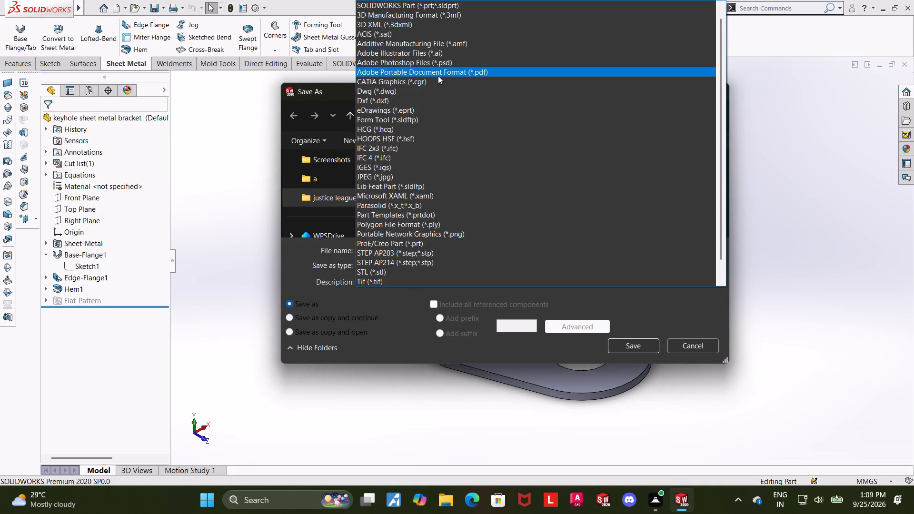
left_click(438, 73)
left_click(639, 366)
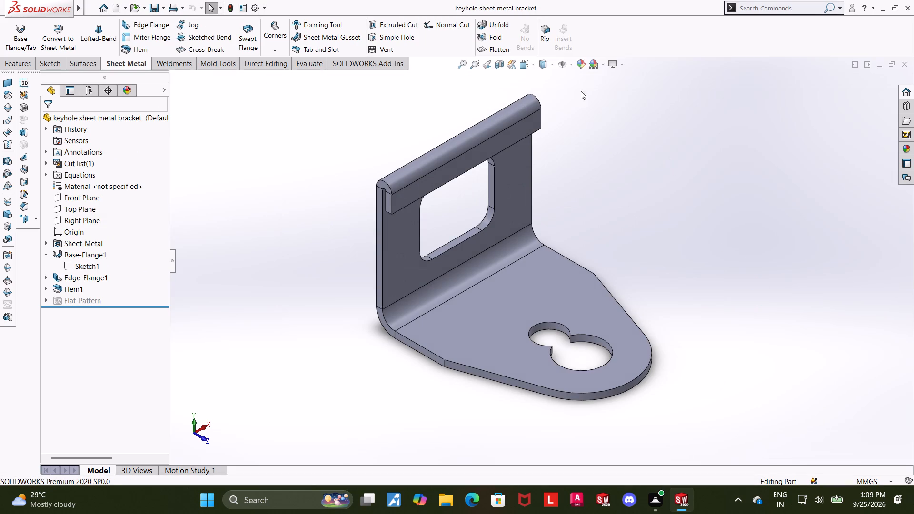
Flatten the bracket, view it face-on from the top, and save it as a PDF named "keyhole sheet metal bracket flat".
left_click(501, 49)
left_click(520, 61)
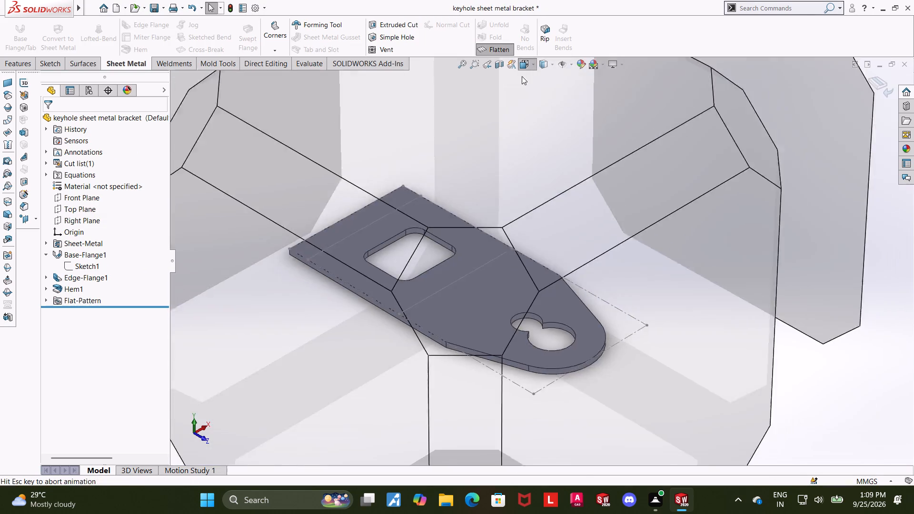
left_click(441, 212)
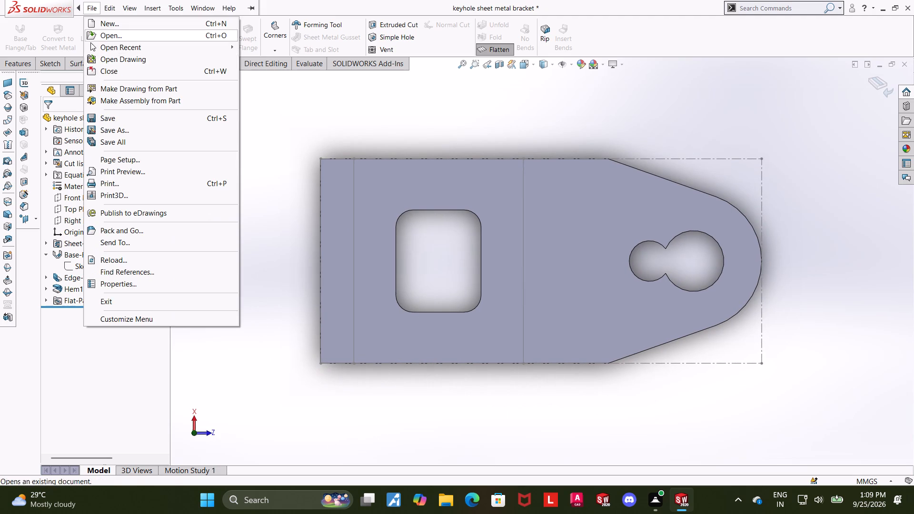
left_click(103, 126)
left_click(467, 266)
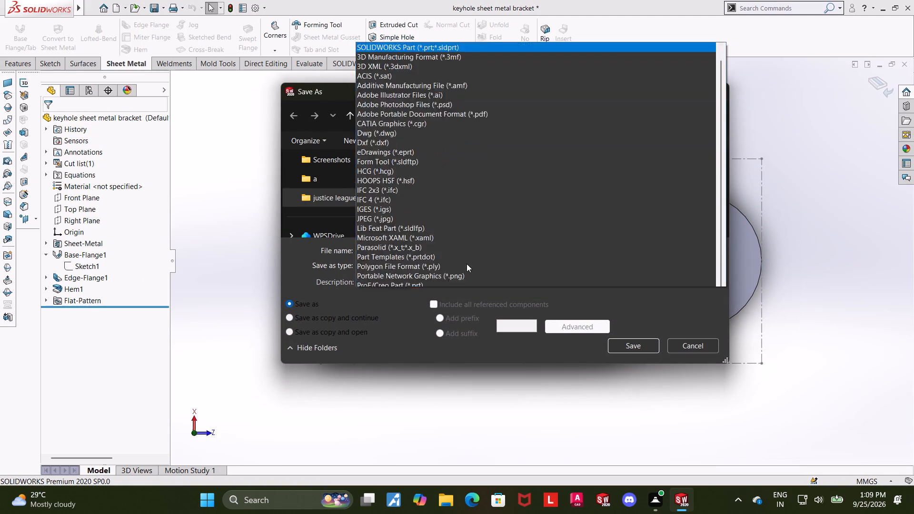
left_click(481, 73)
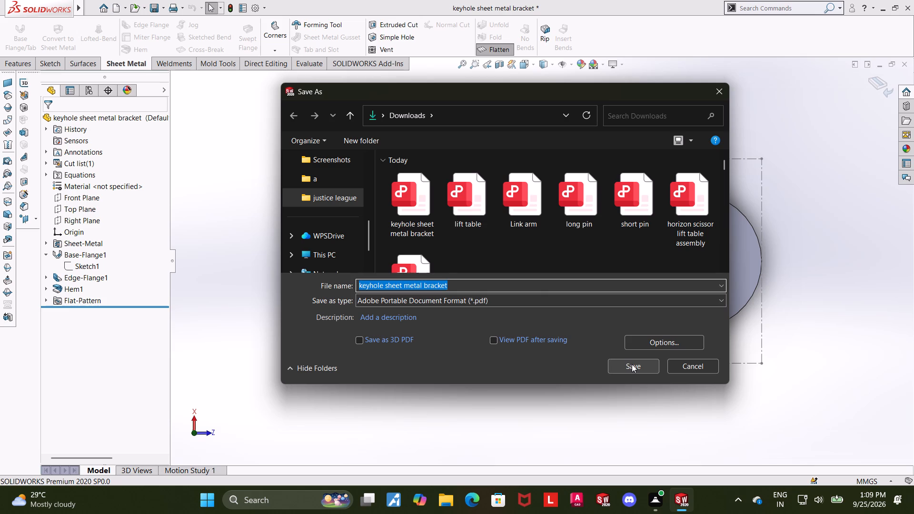
left_click(534, 286)
key("space")
type("flat")
left_click(622, 362)
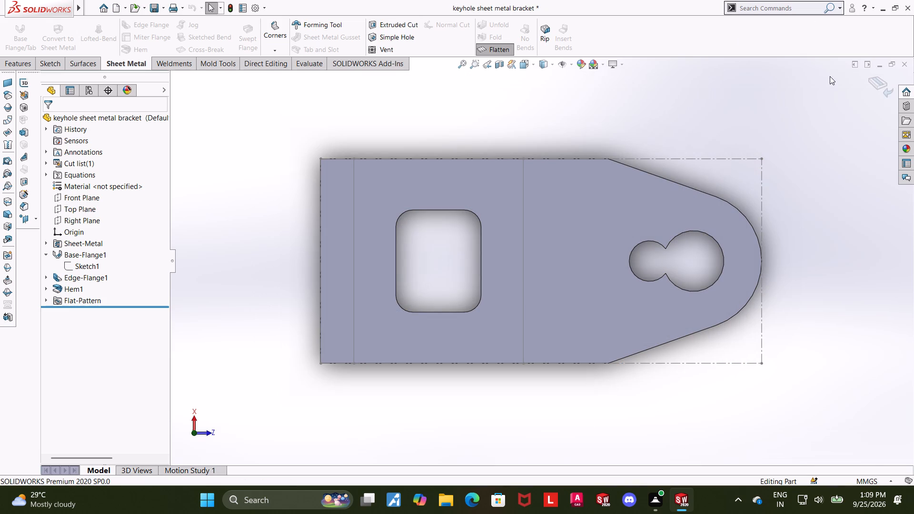
Exit the flat pattern and turn the folded bracket to an angled front view.
left_click(866, 83)
middle_click_drag(721, 317, 652, 216)
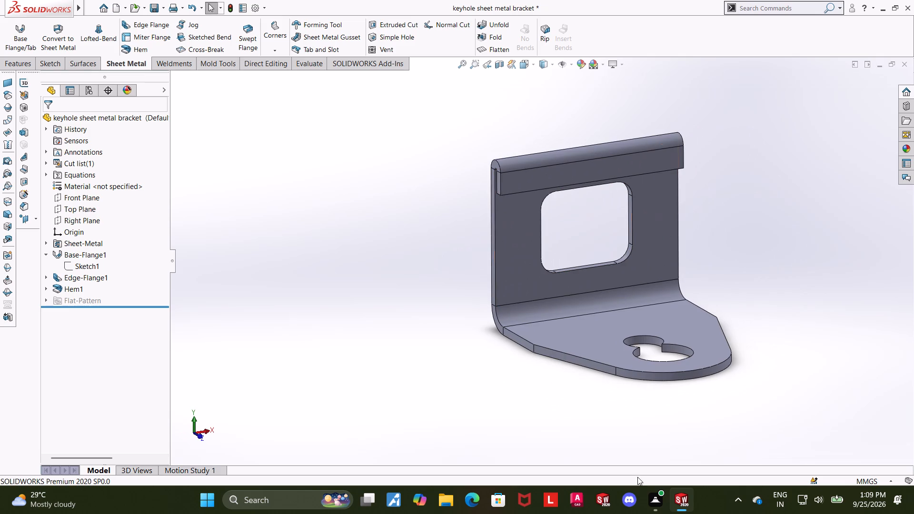